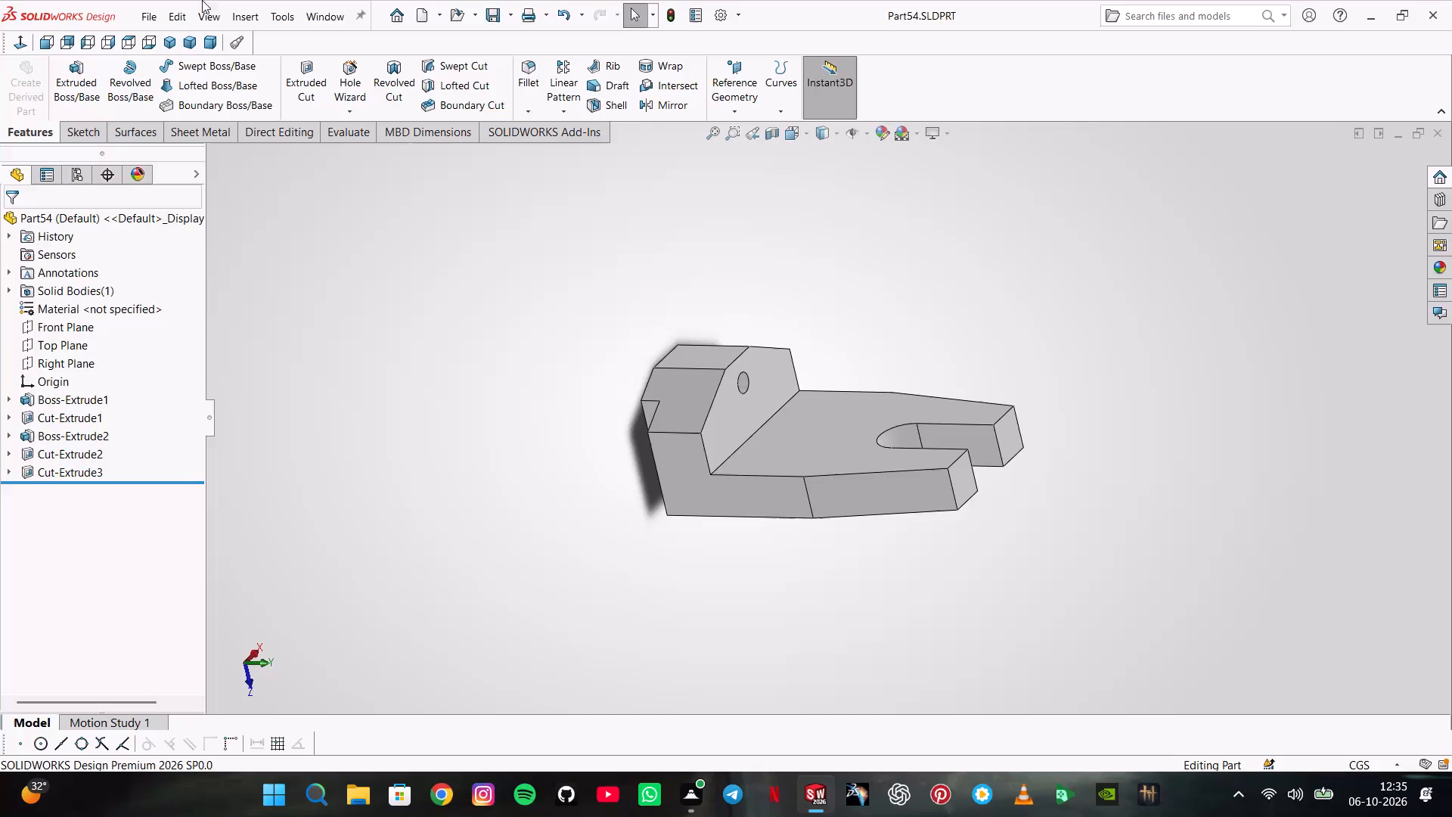
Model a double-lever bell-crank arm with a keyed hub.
Create a new part document.
left_click(150, 8)
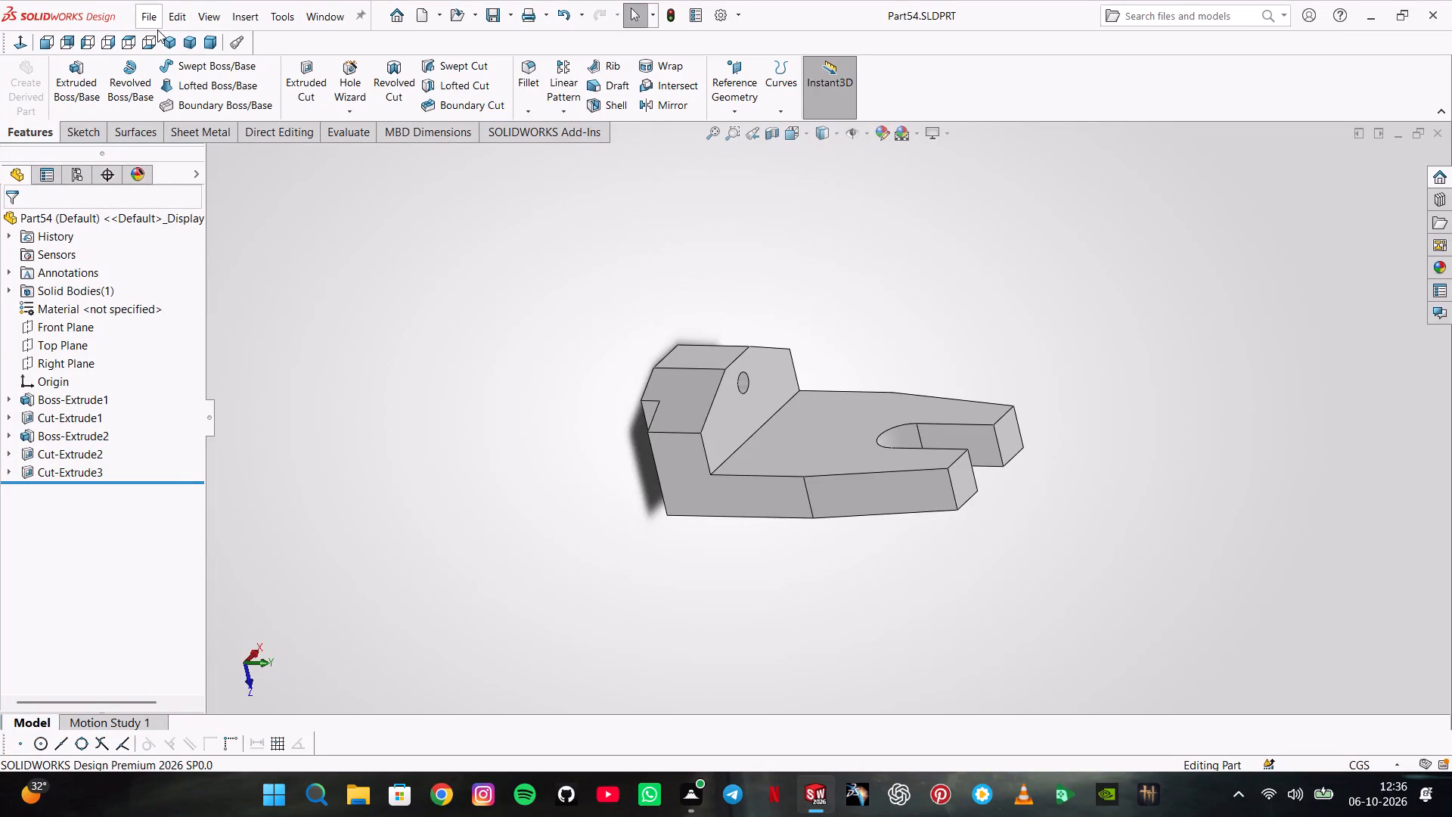
left_click(157, 30)
left_click(157, 47)
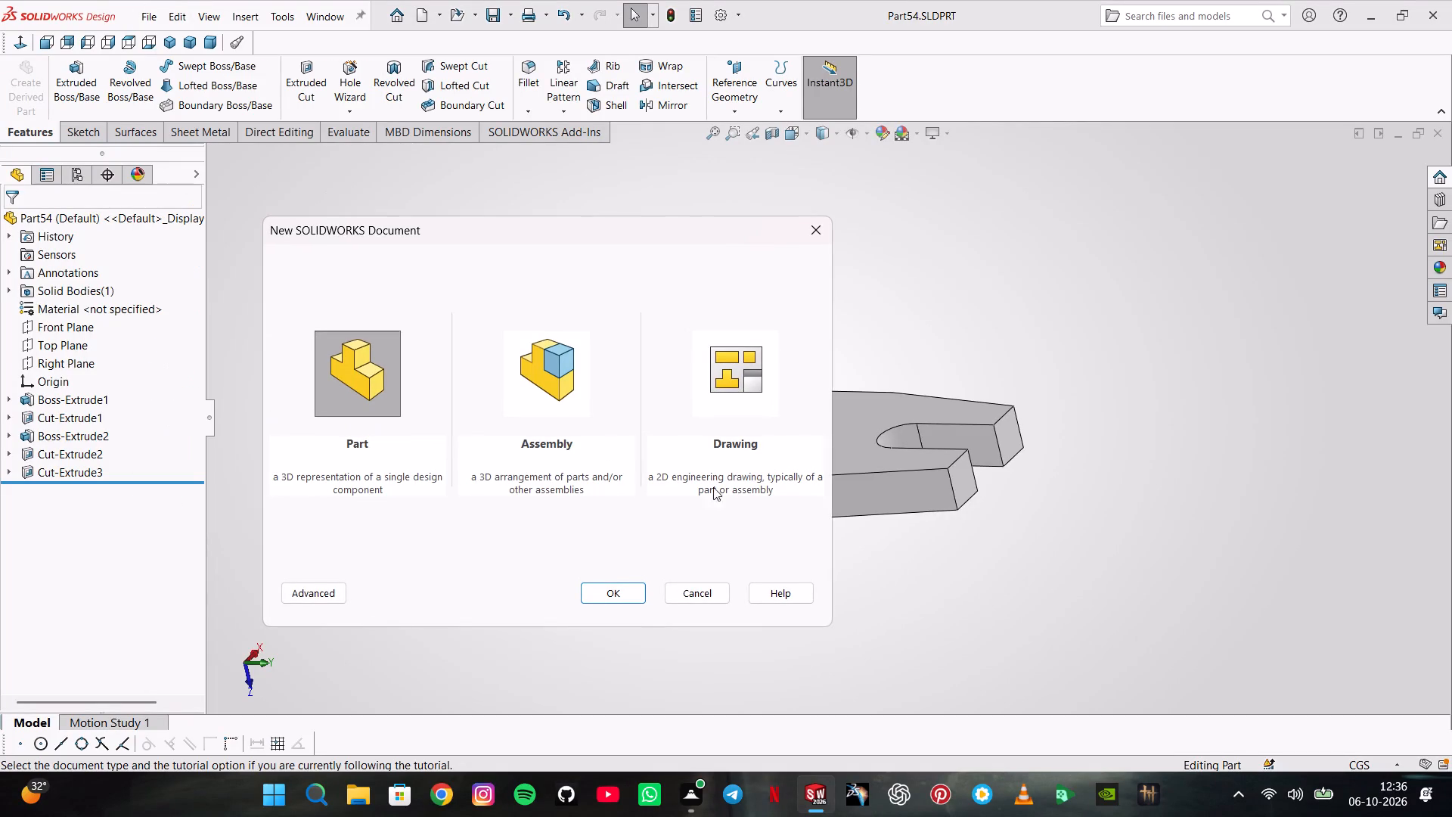
left_click(641, 587)
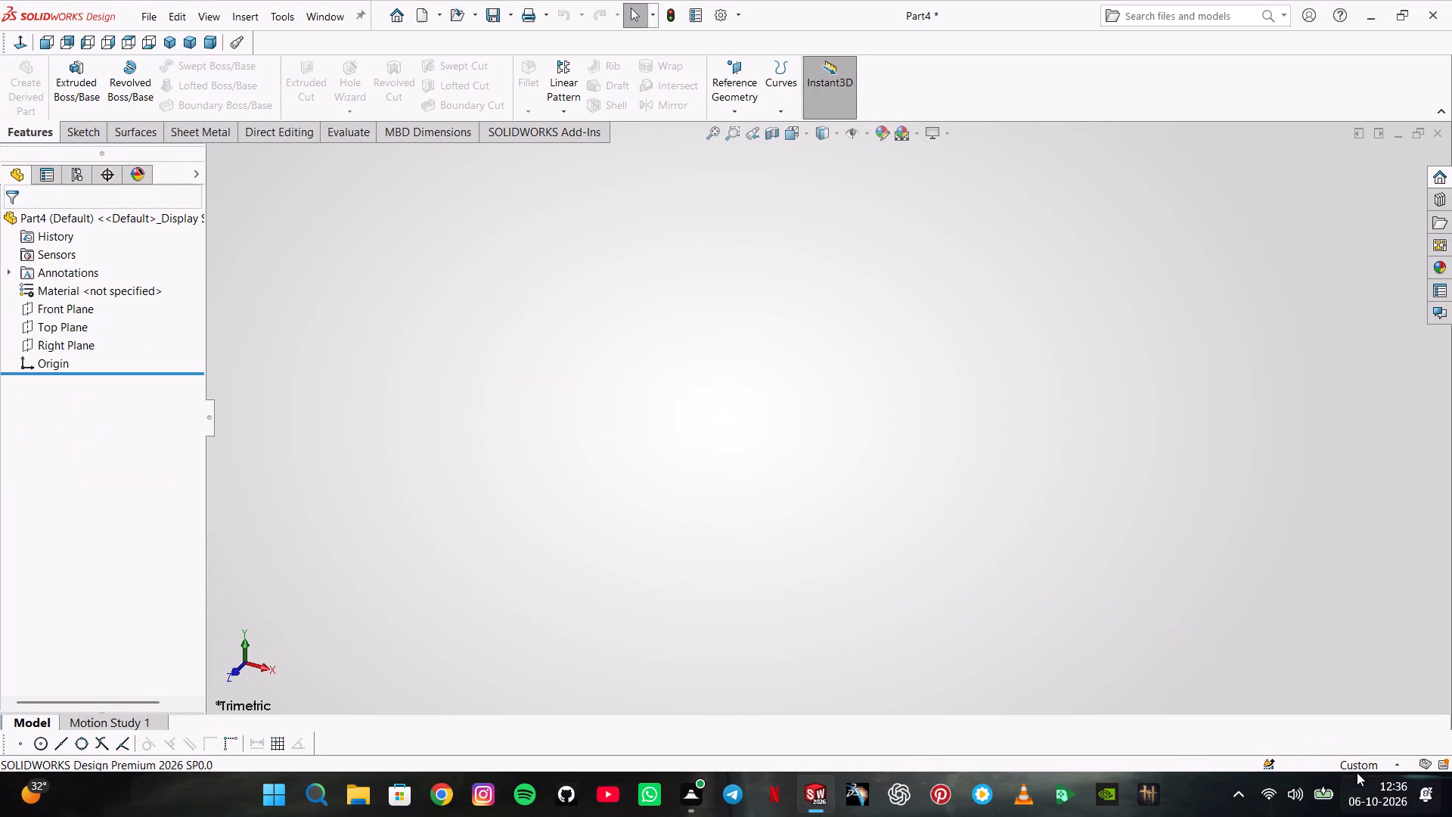
Set the document units to MMGS (millimeter, gram, second).
left_click(1360, 763)
left_click(1345, 688)
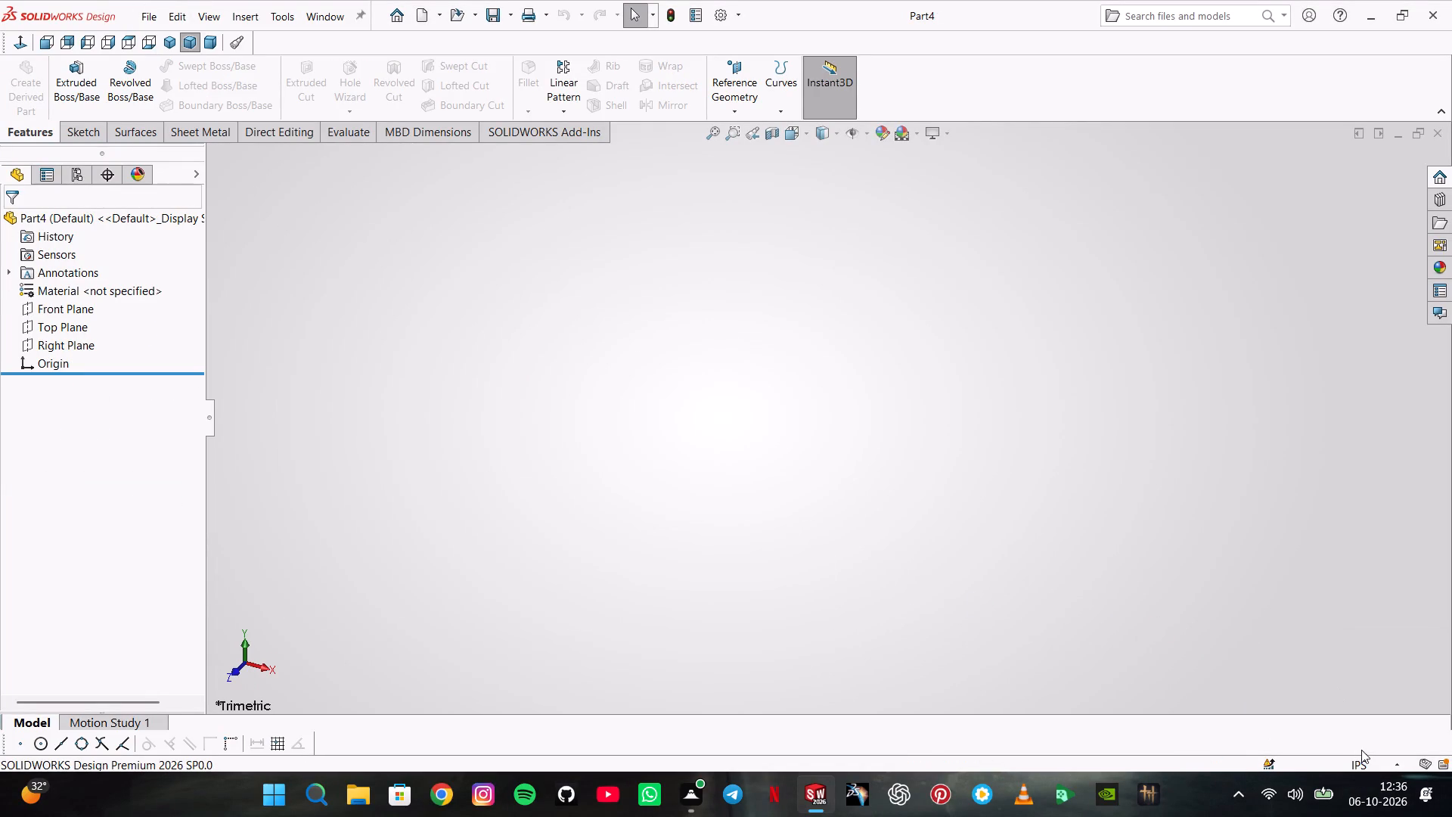
left_click(1362, 754)
left_click(1367, 760)
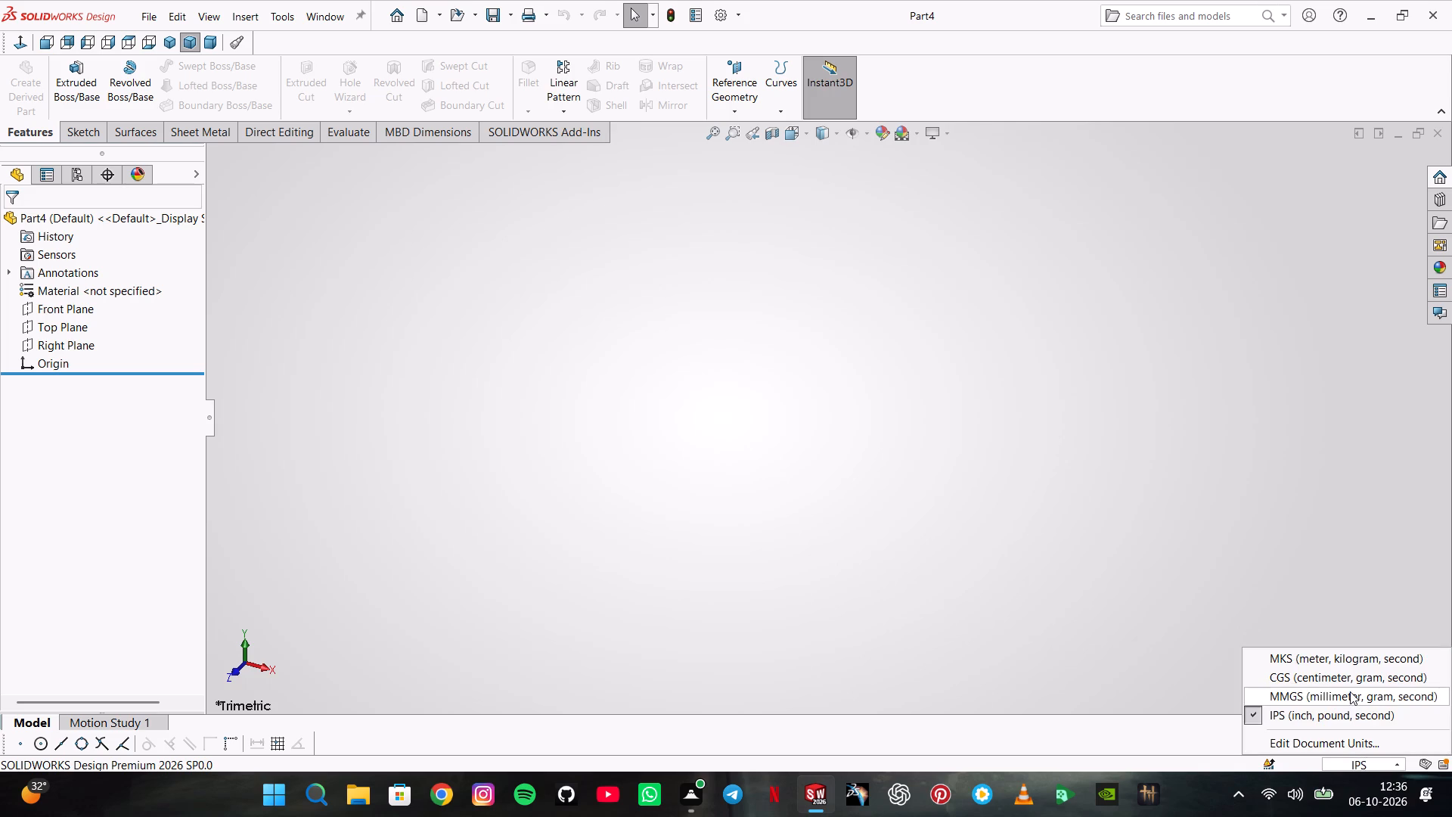
left_click(1350, 690)
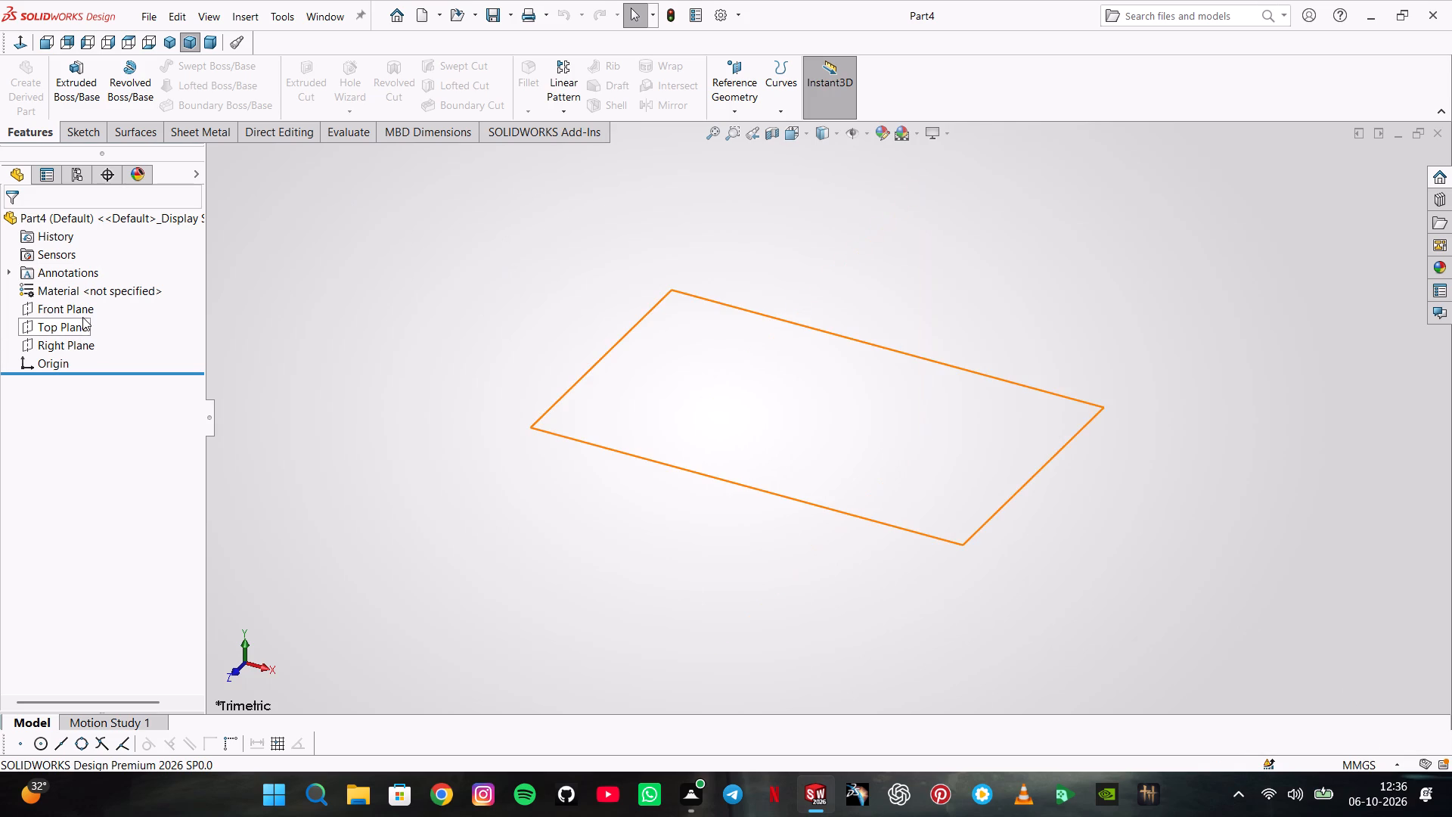
Start a sketch on the Front Plane.
left_click(82, 317)
left_click(101, 300)
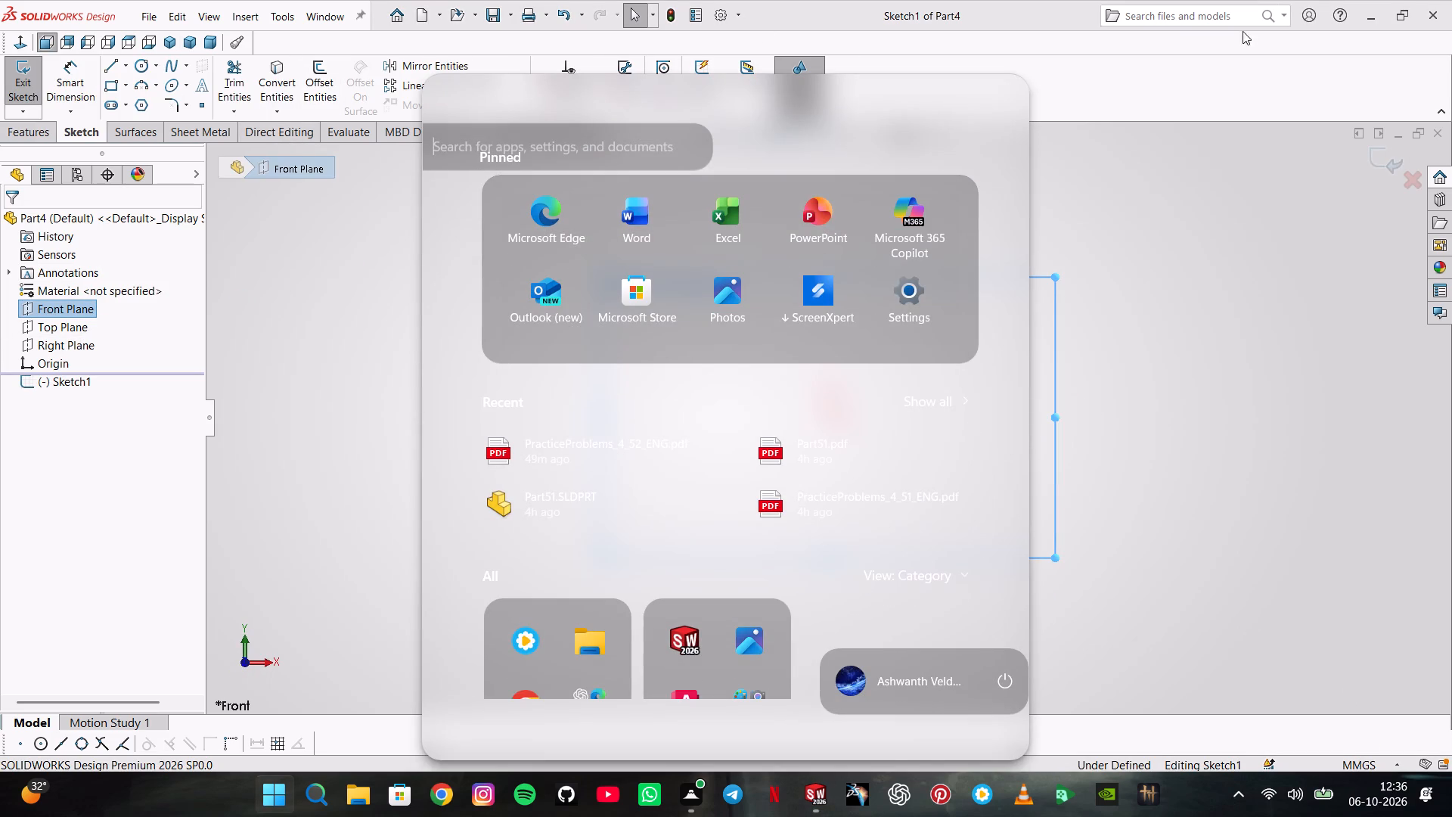
left_click(1224, 231)
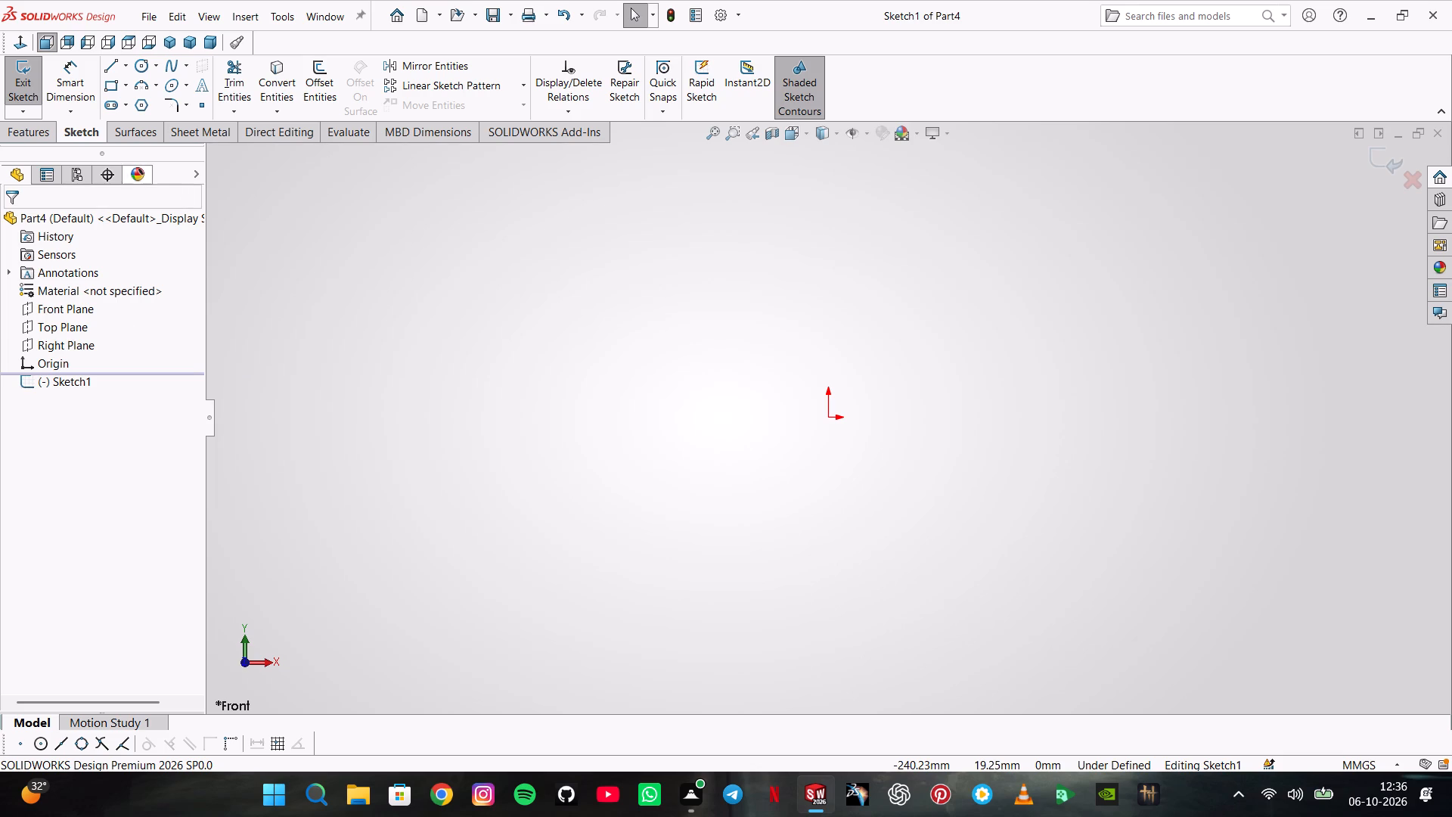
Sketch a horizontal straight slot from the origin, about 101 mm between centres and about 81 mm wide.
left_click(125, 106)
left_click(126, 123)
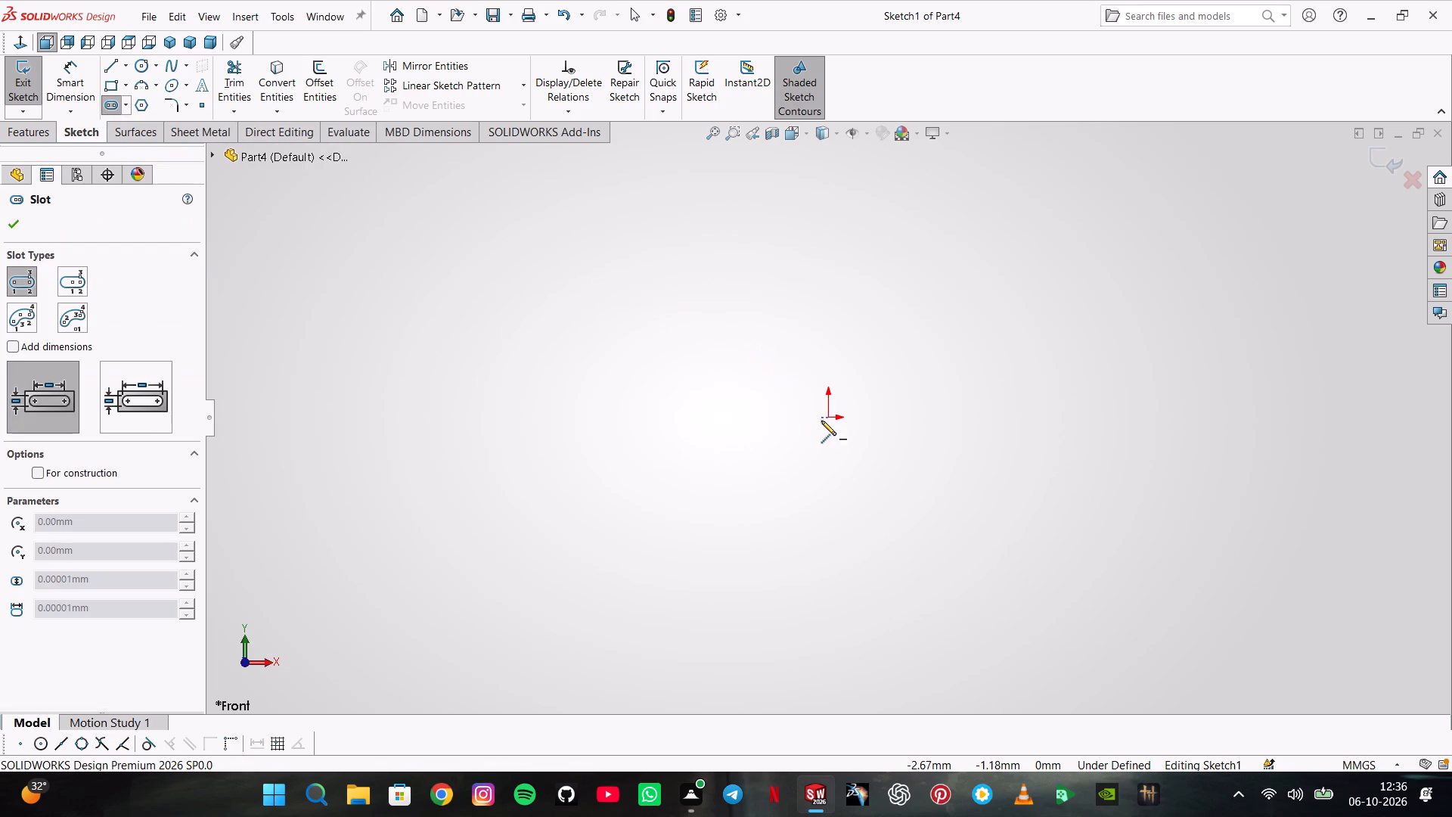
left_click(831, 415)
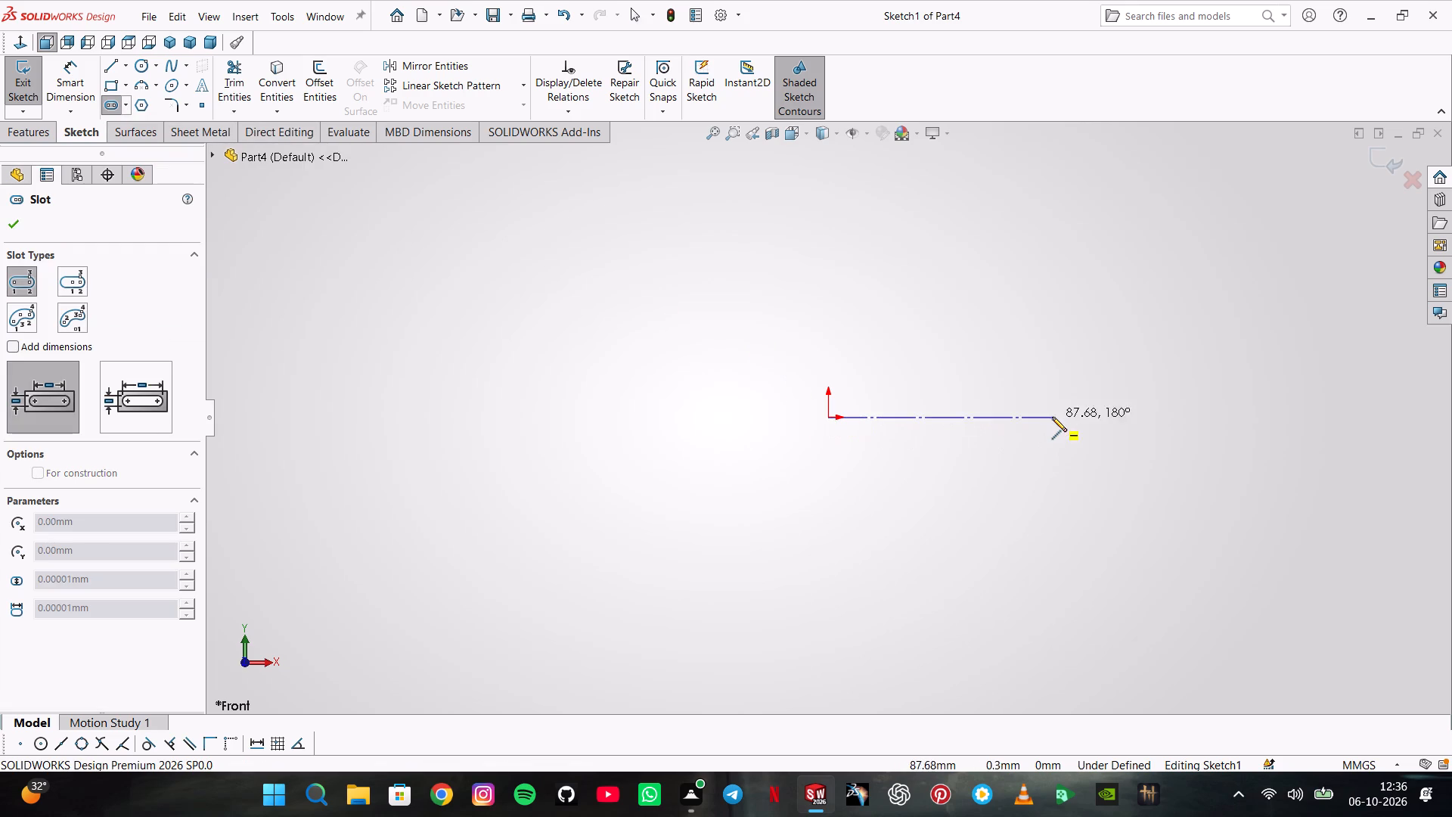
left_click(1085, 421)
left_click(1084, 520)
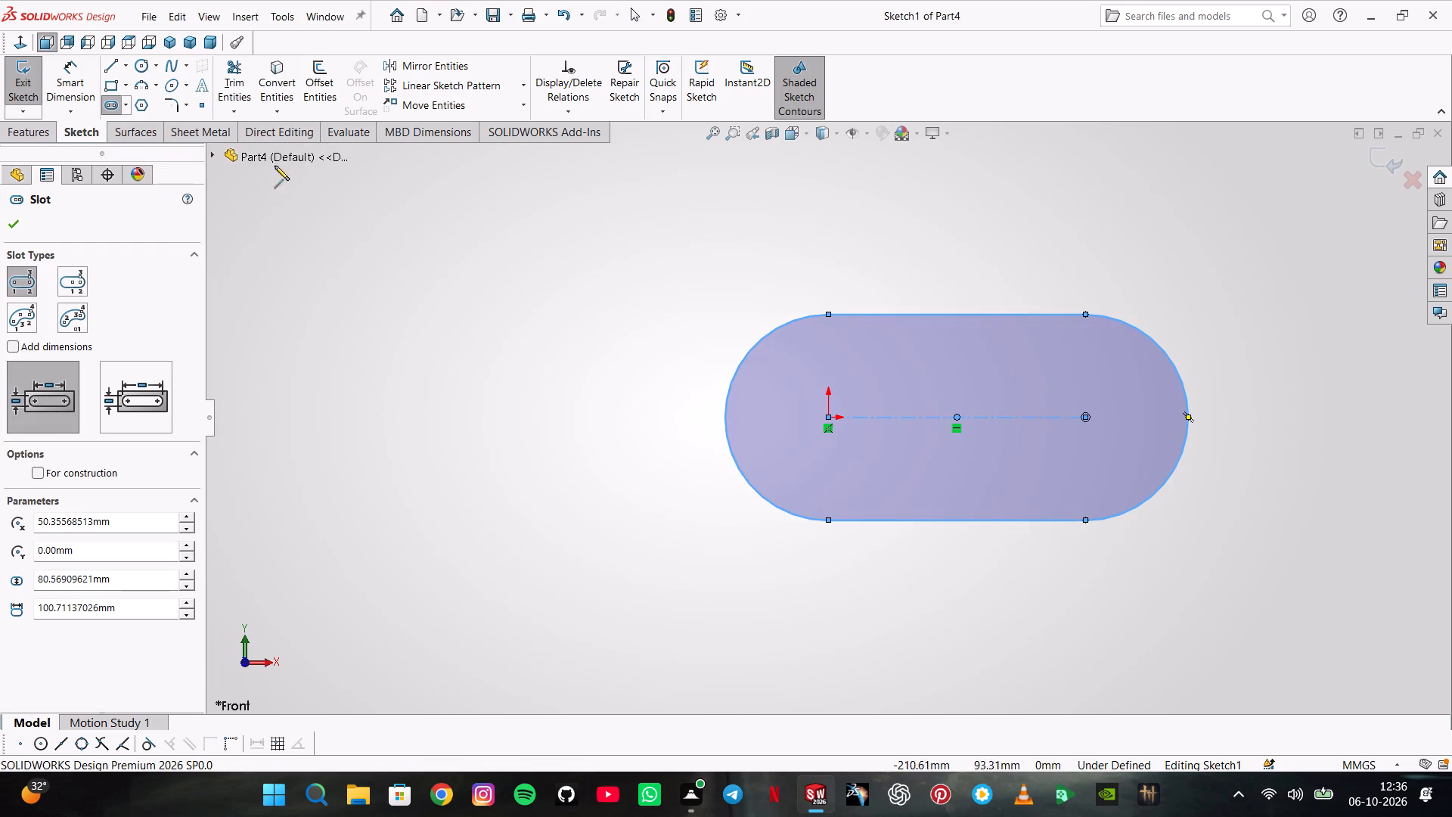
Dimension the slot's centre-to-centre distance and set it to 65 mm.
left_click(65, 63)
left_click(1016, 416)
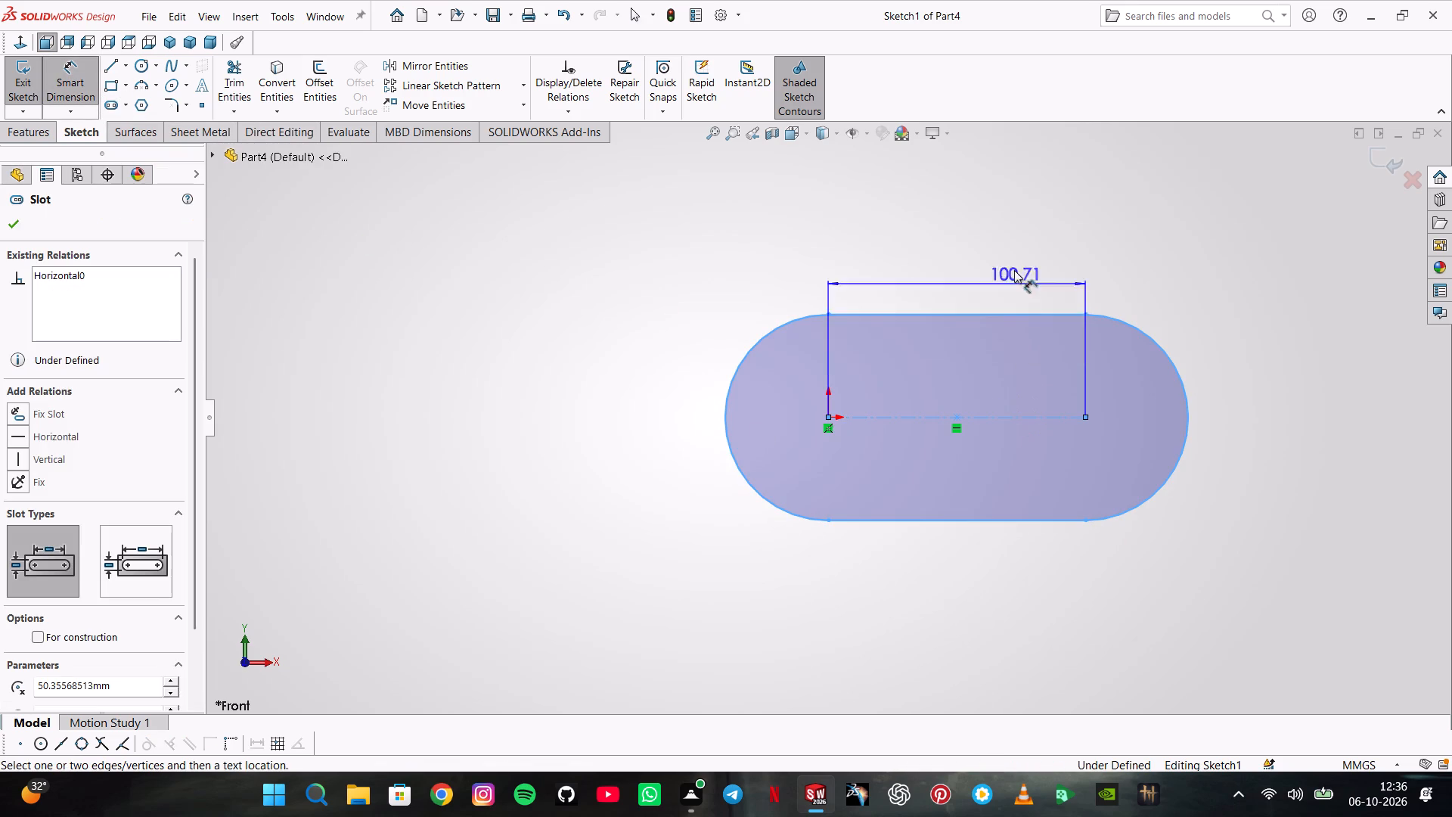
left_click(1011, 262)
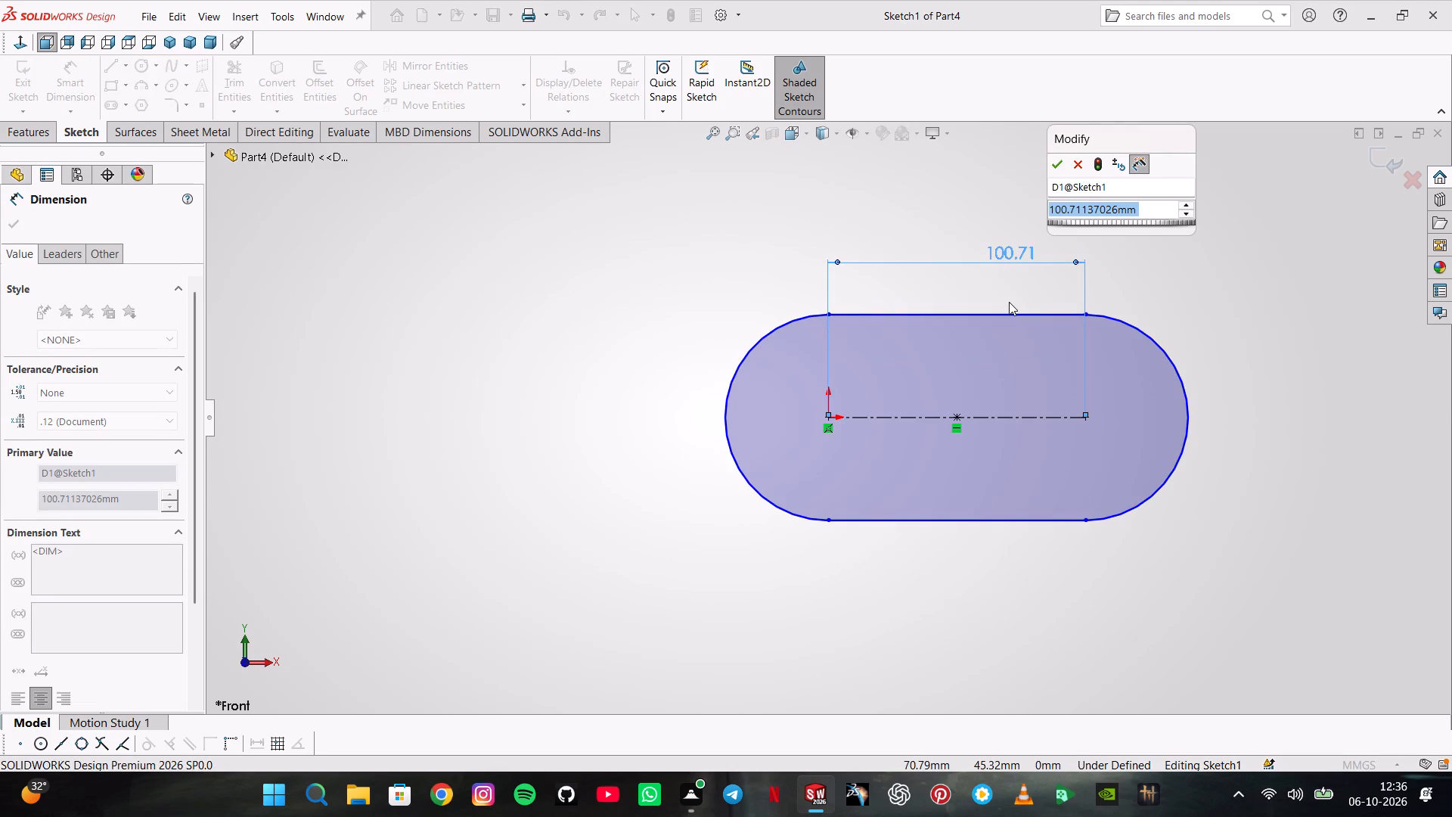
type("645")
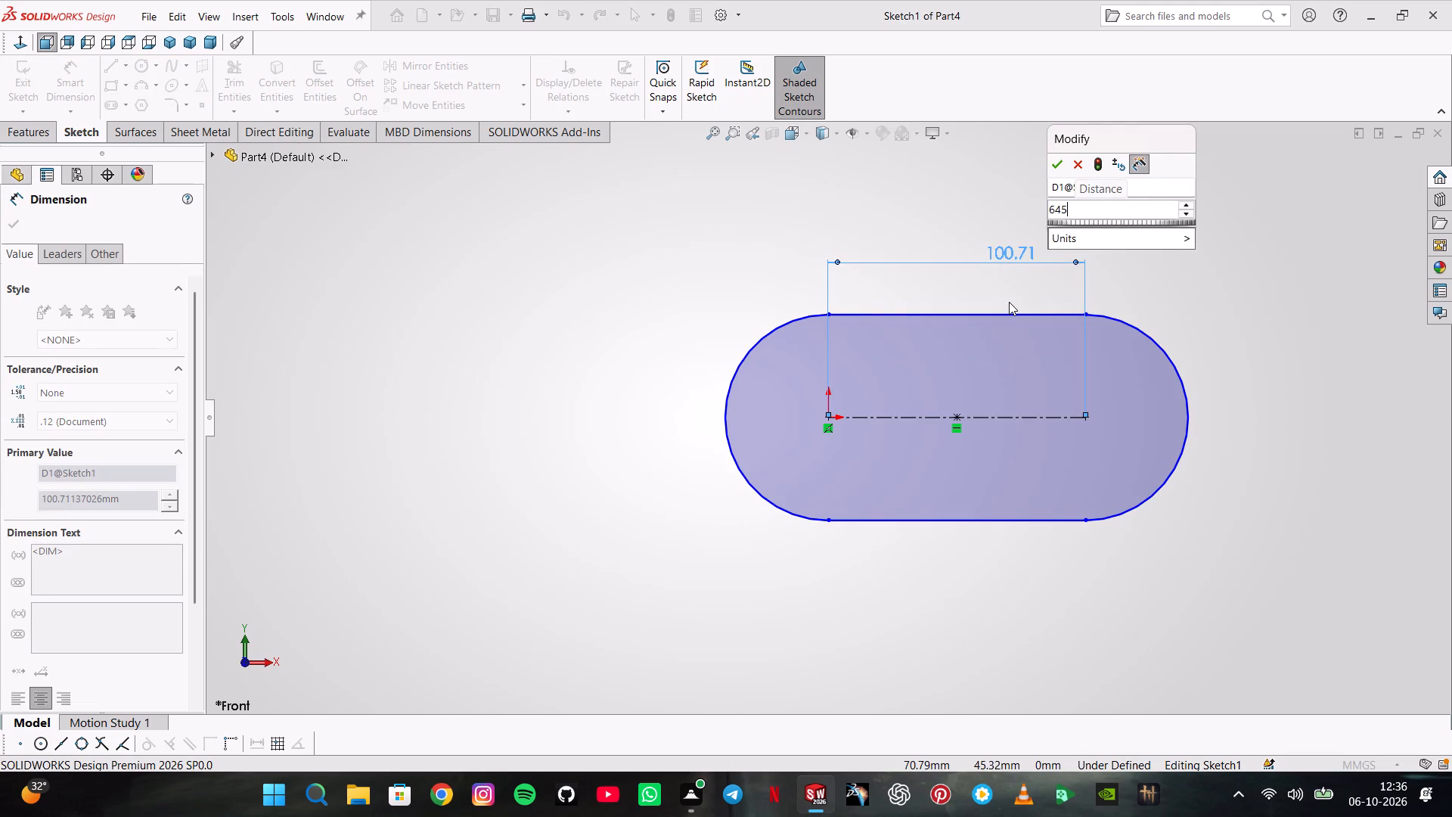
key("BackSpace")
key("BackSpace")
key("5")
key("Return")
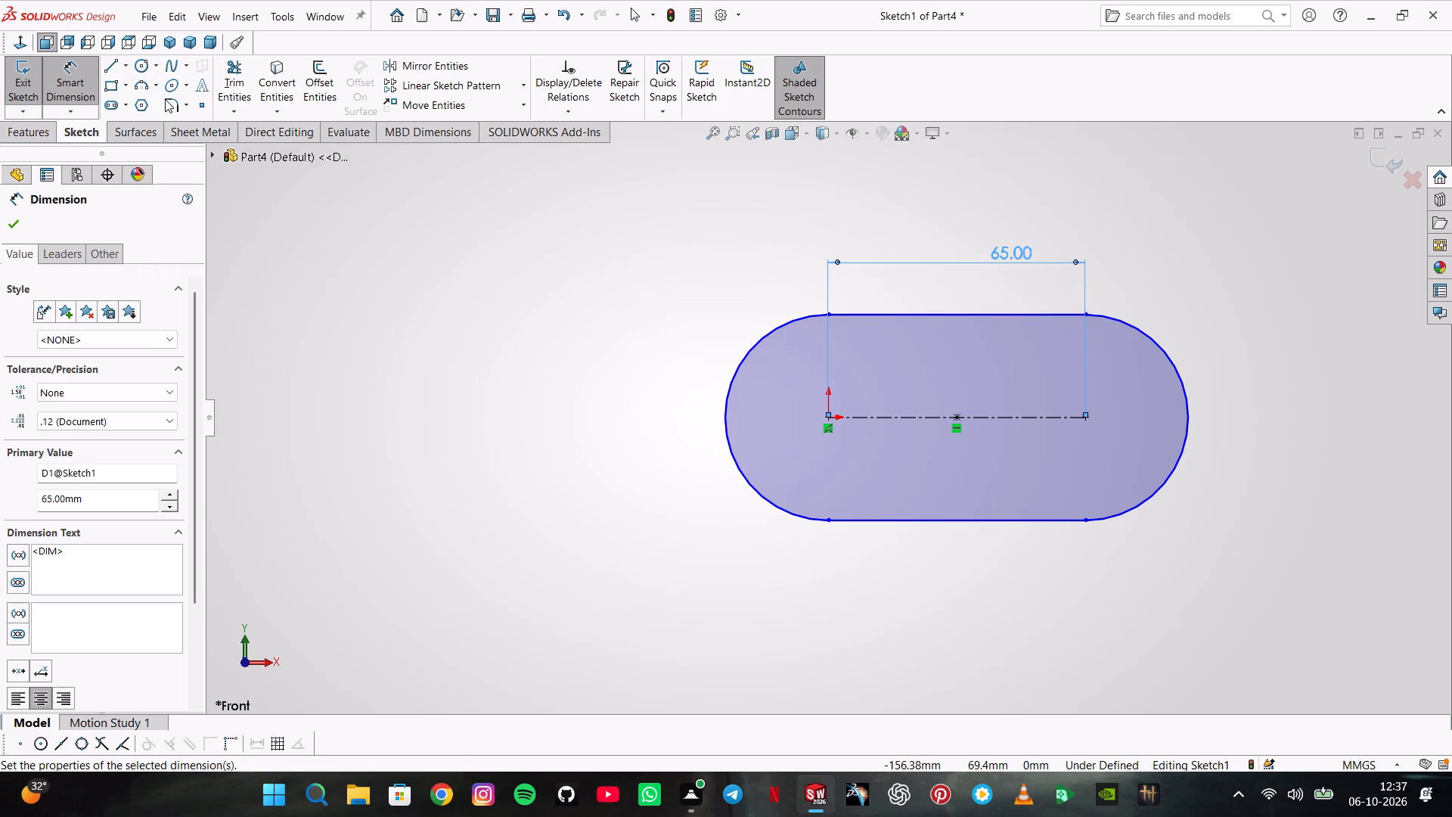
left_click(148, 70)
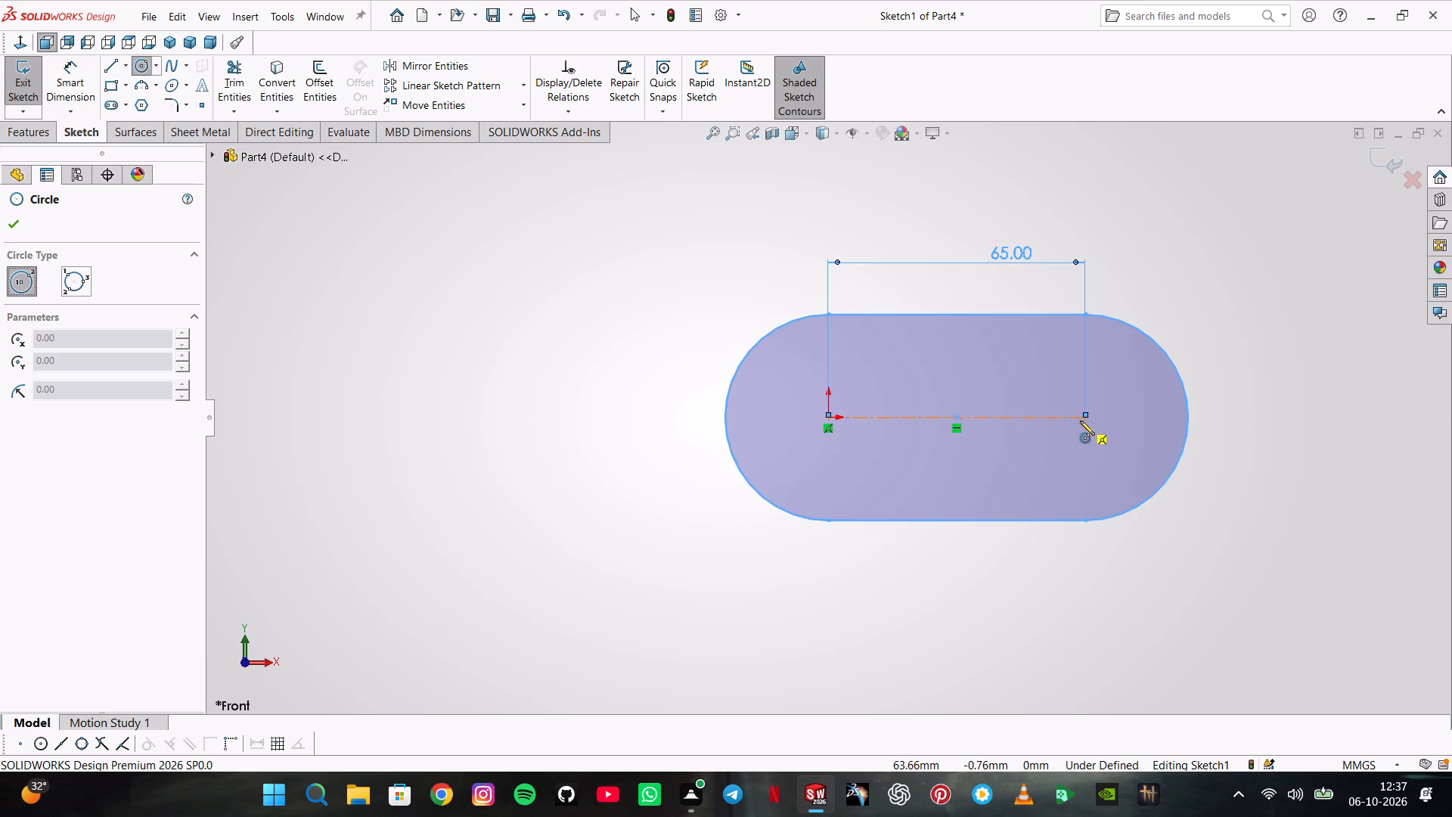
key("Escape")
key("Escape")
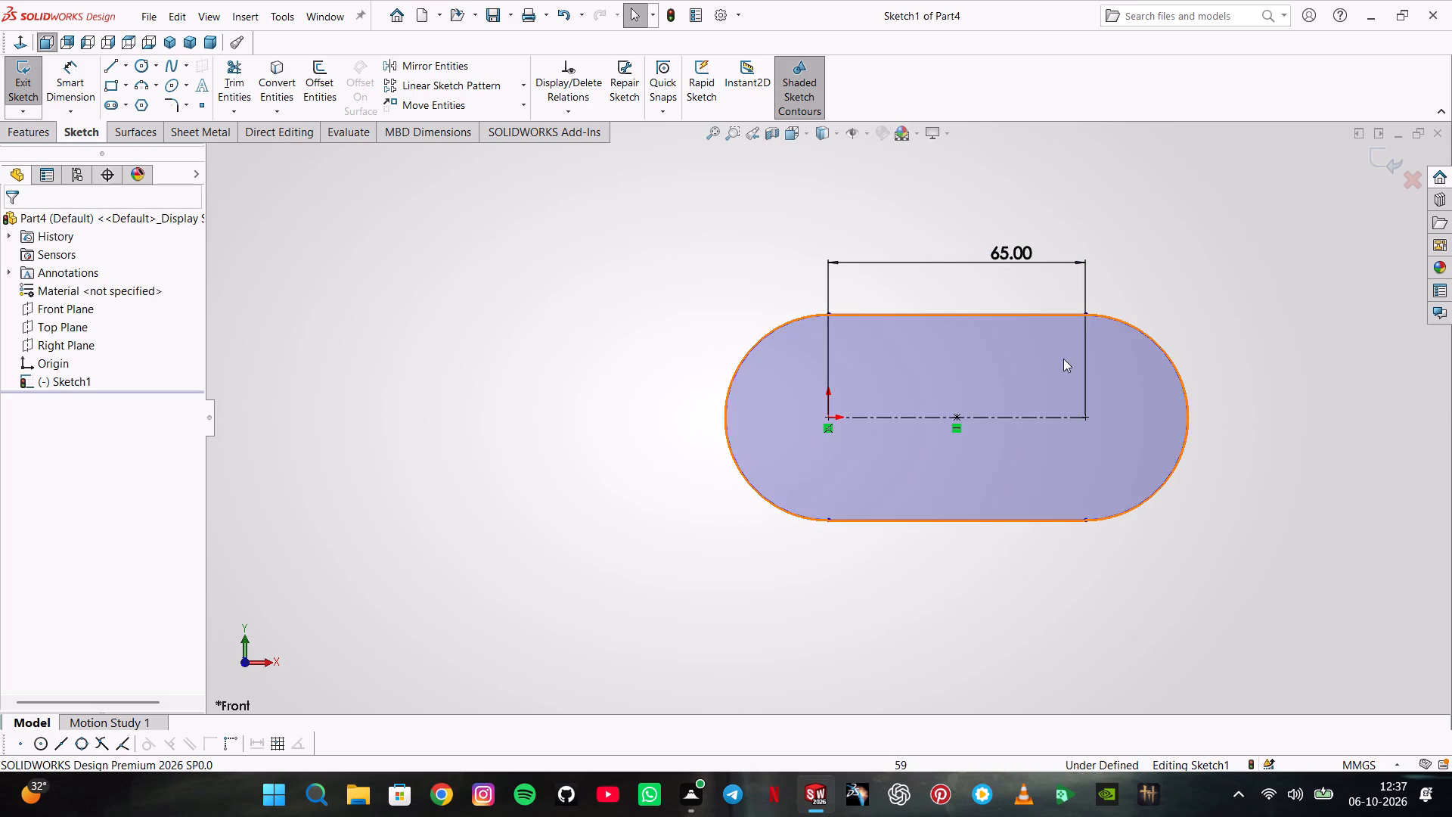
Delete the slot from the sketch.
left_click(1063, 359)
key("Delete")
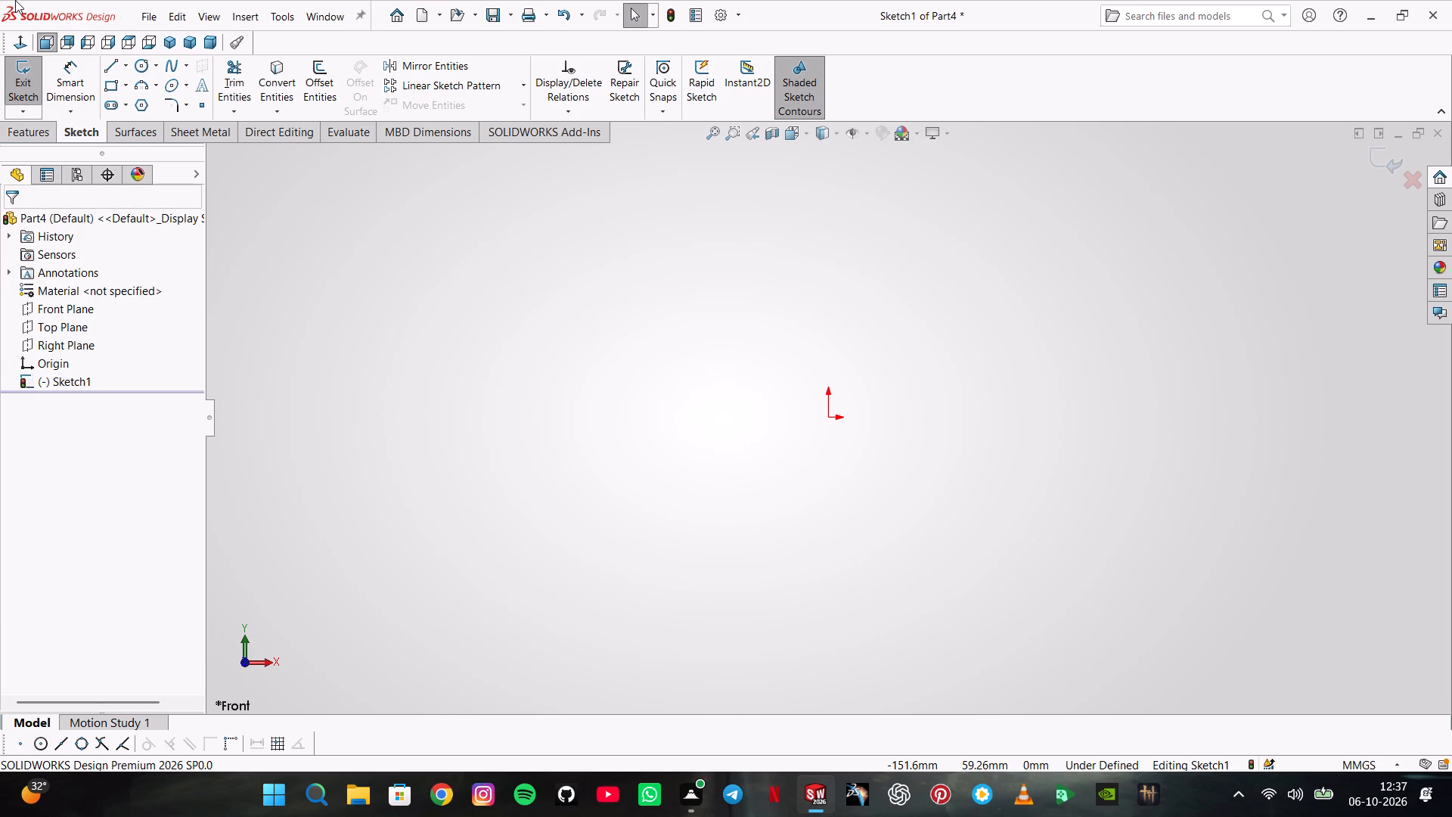
Draw a horizontal centerline about 88 mm long starting at the origin.
left_click(123, 74)
left_click(132, 110)
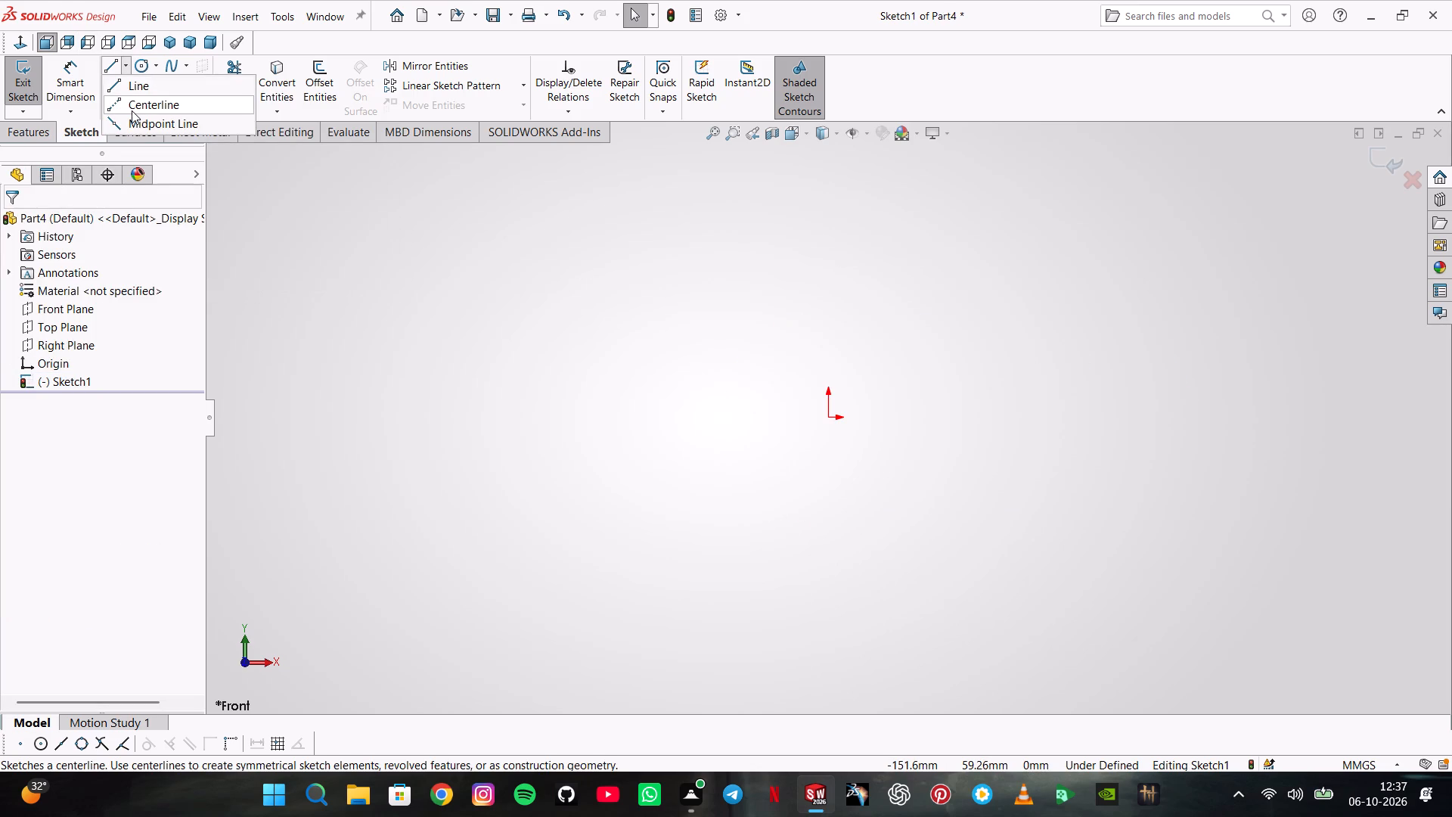
left_click(832, 417)
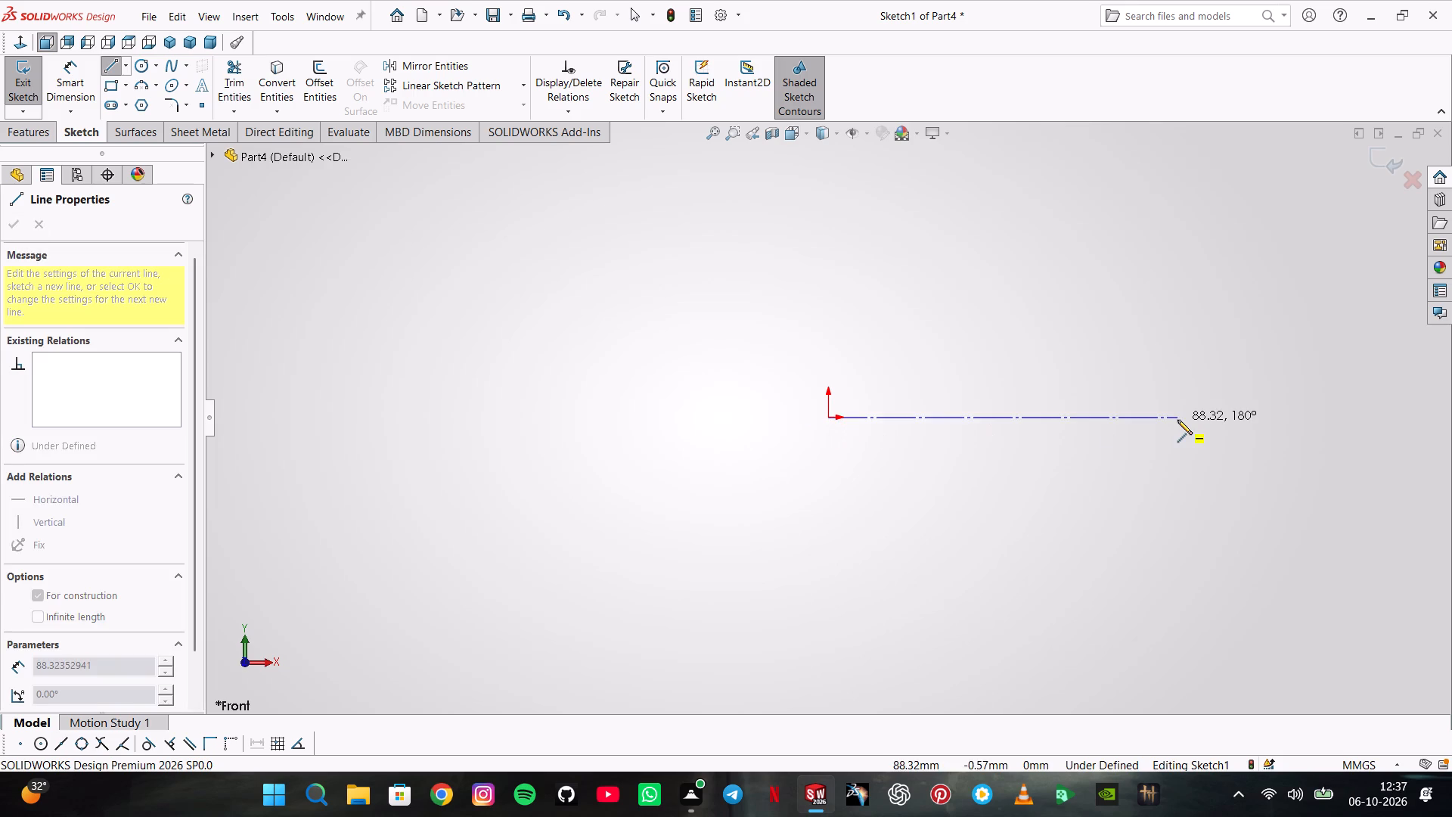
left_click(1177, 420)
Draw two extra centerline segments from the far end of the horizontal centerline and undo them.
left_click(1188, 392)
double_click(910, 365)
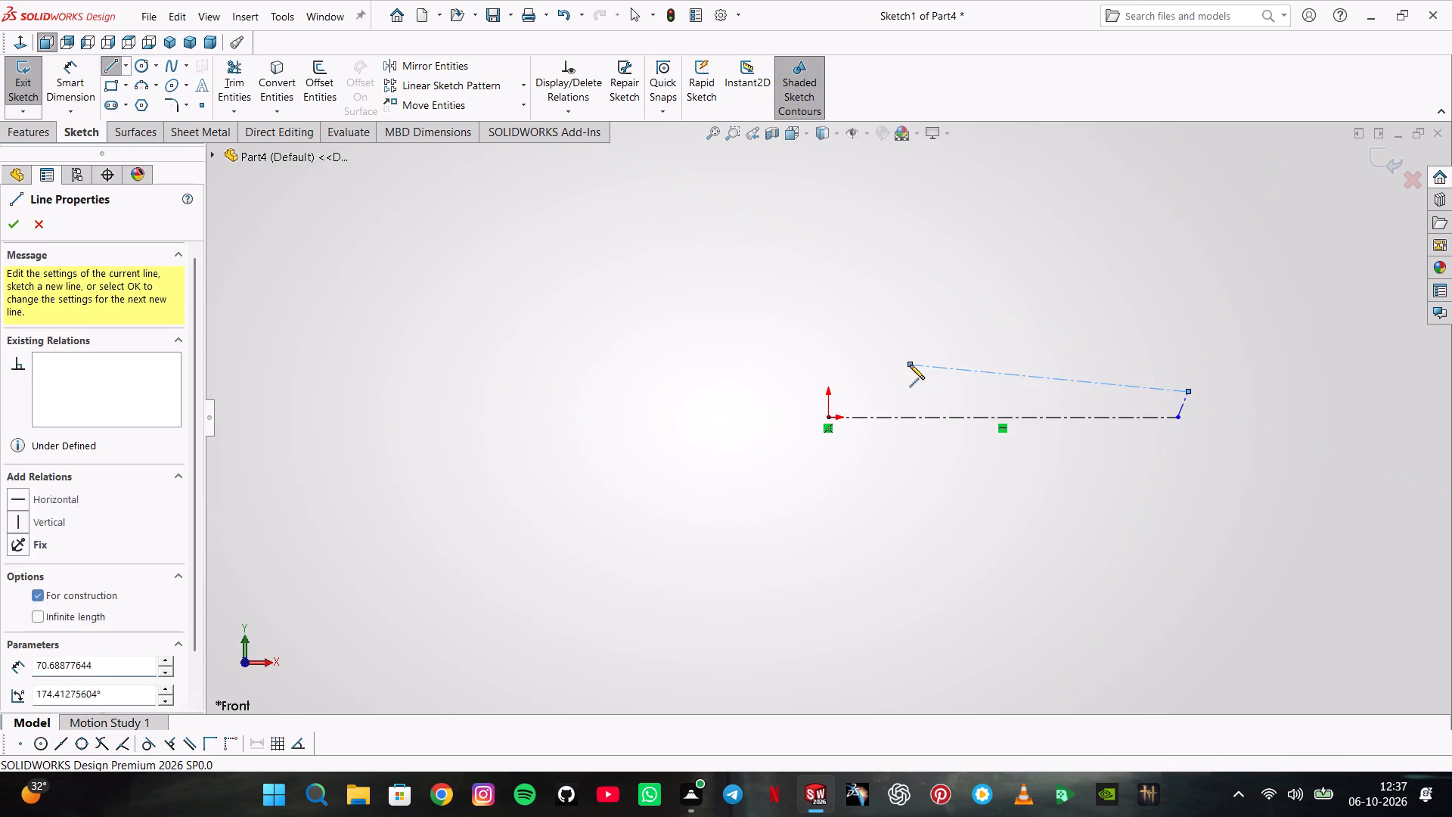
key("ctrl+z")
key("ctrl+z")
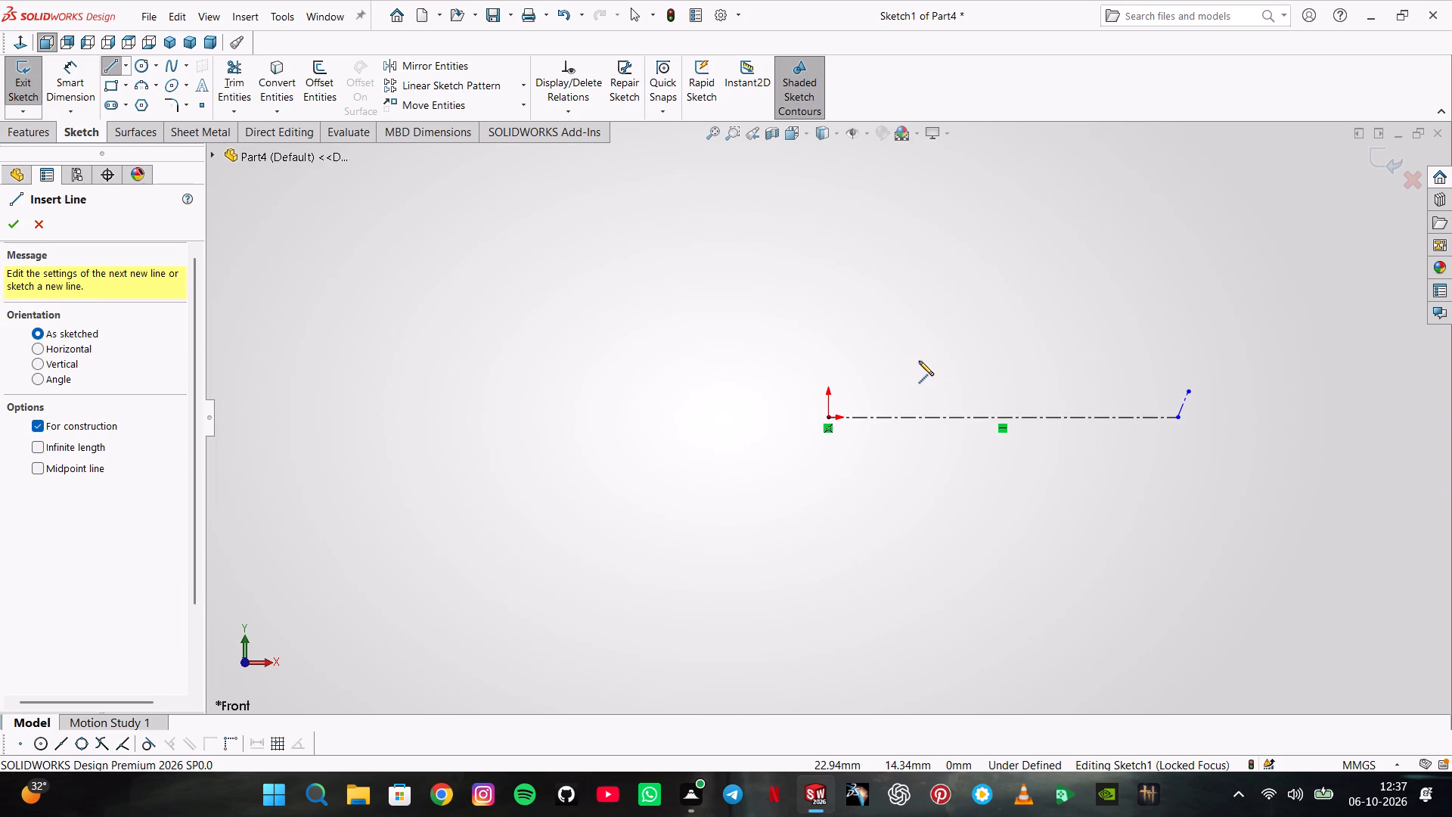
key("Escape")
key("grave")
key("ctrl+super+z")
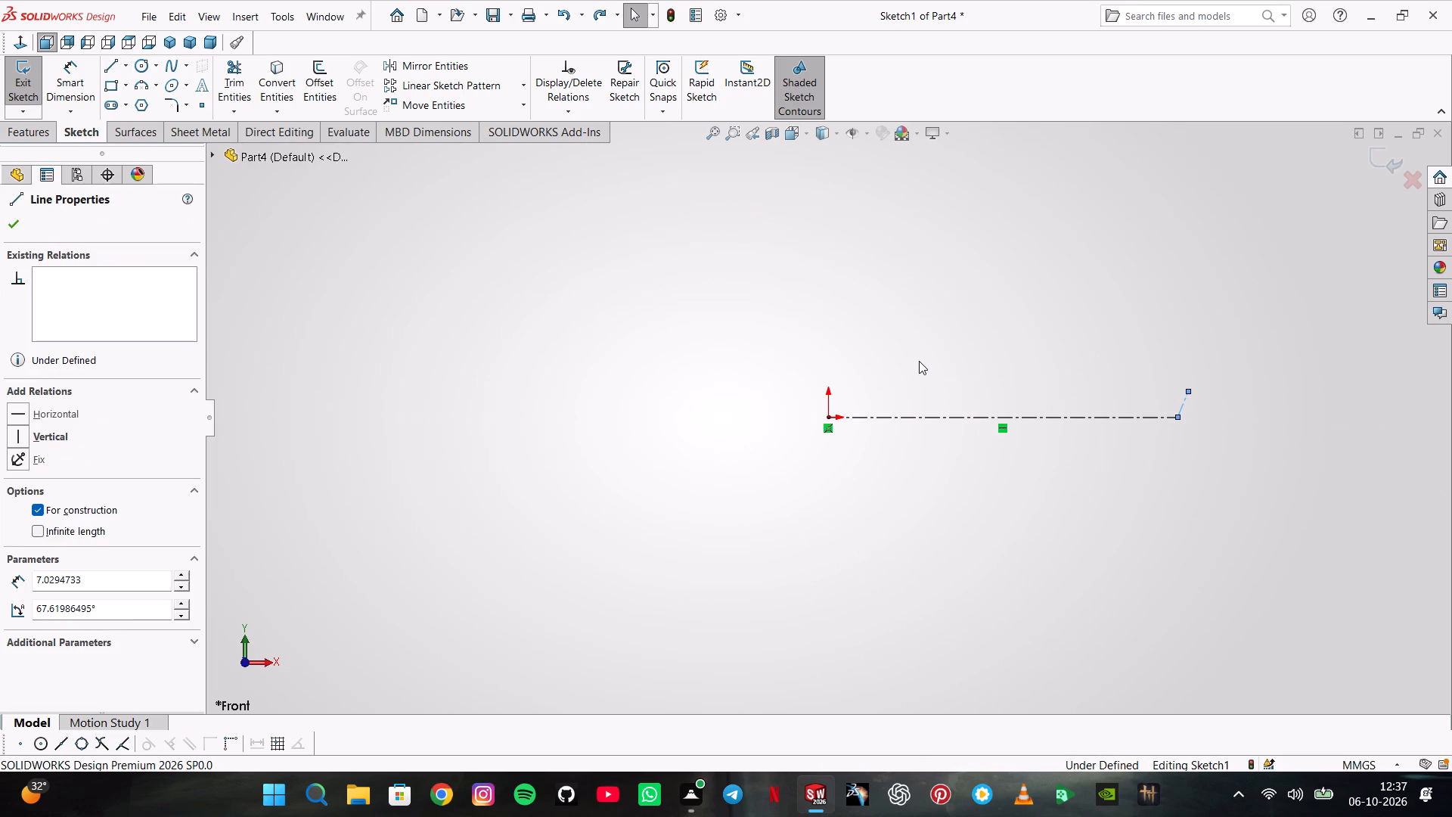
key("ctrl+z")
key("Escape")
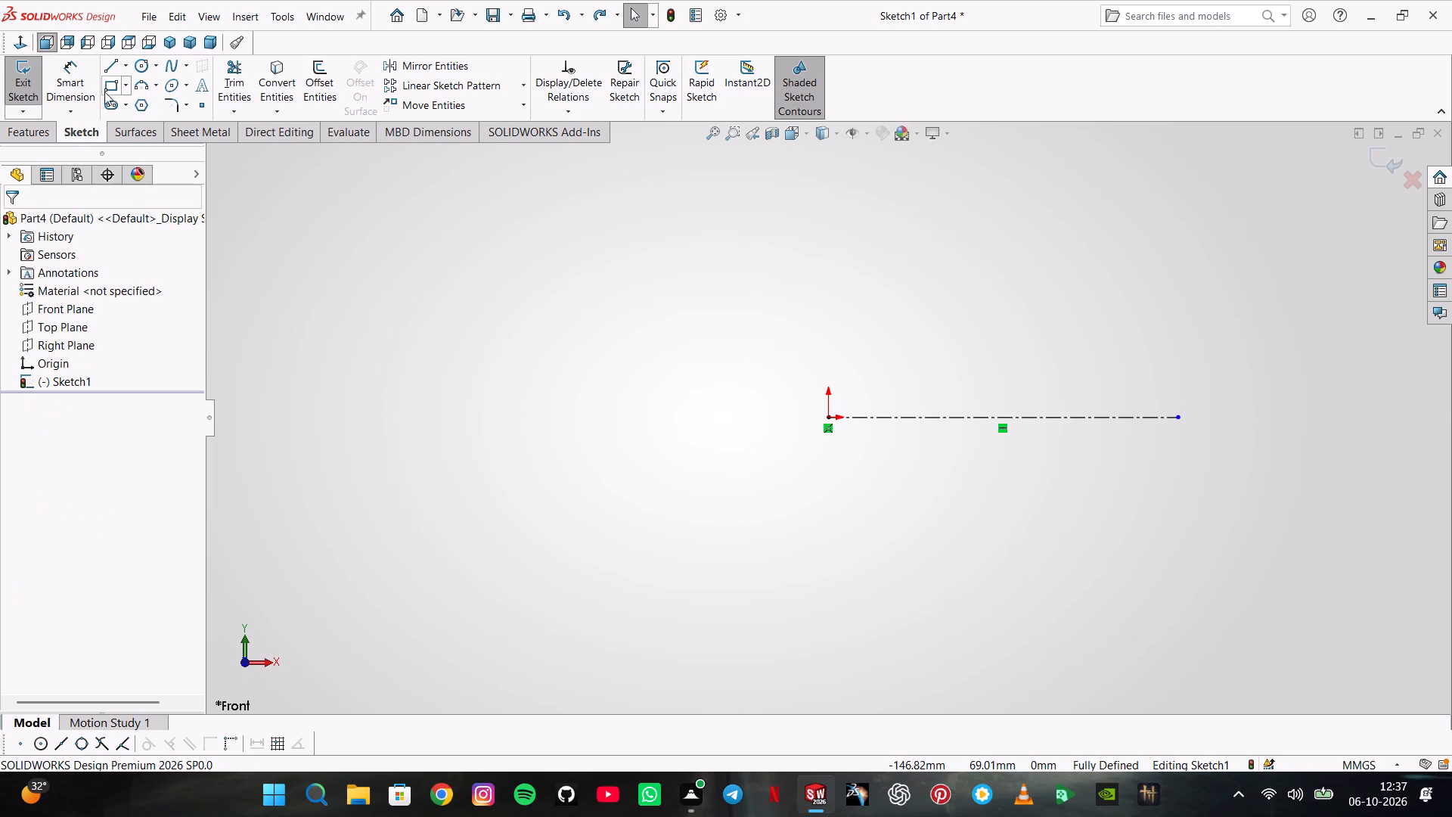
Dimension the horizontal centerline's length and set it to 65 mm.
left_click(97, 91)
left_click(1050, 418)
left_click(1067, 301)
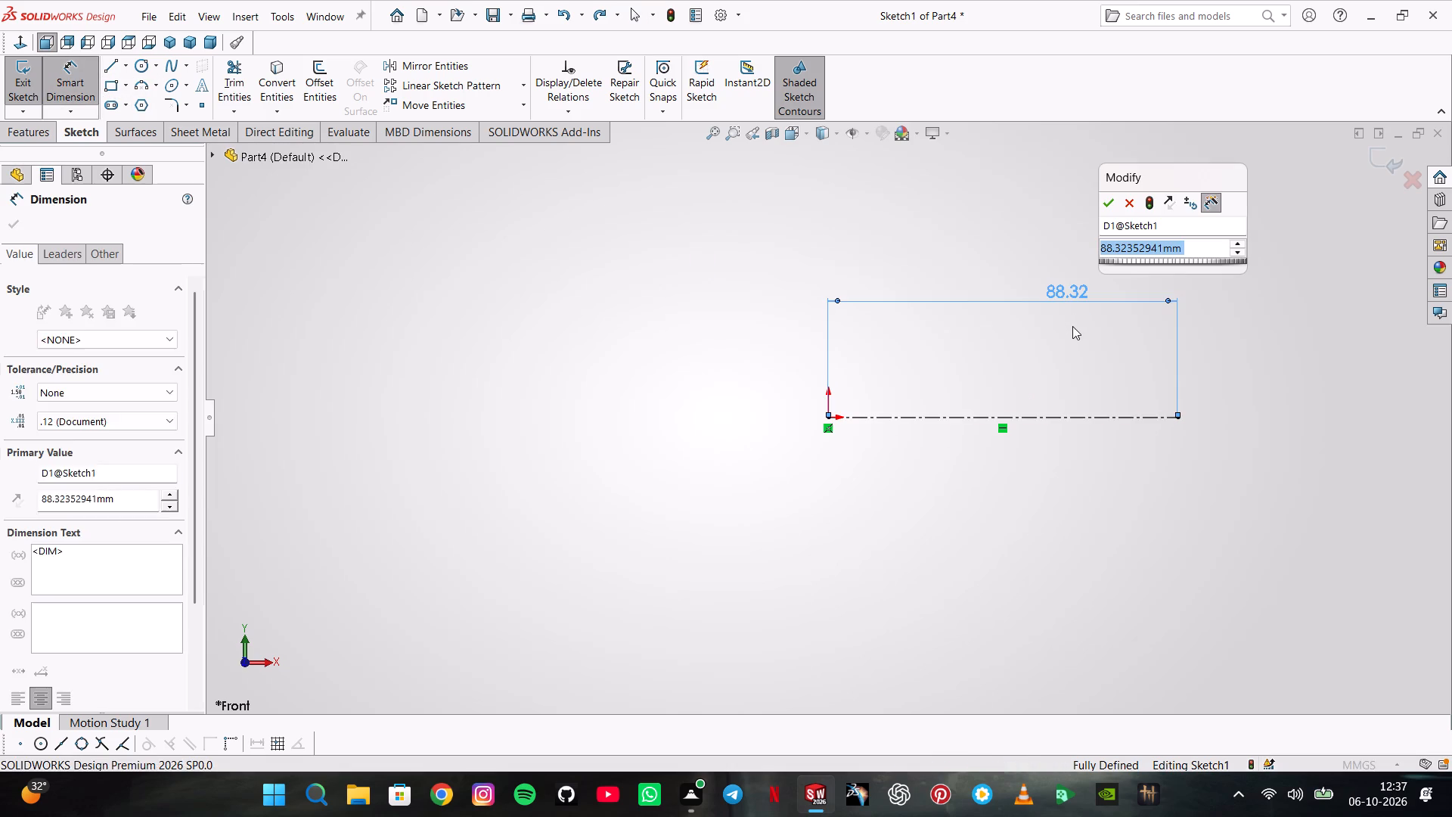
type("685")
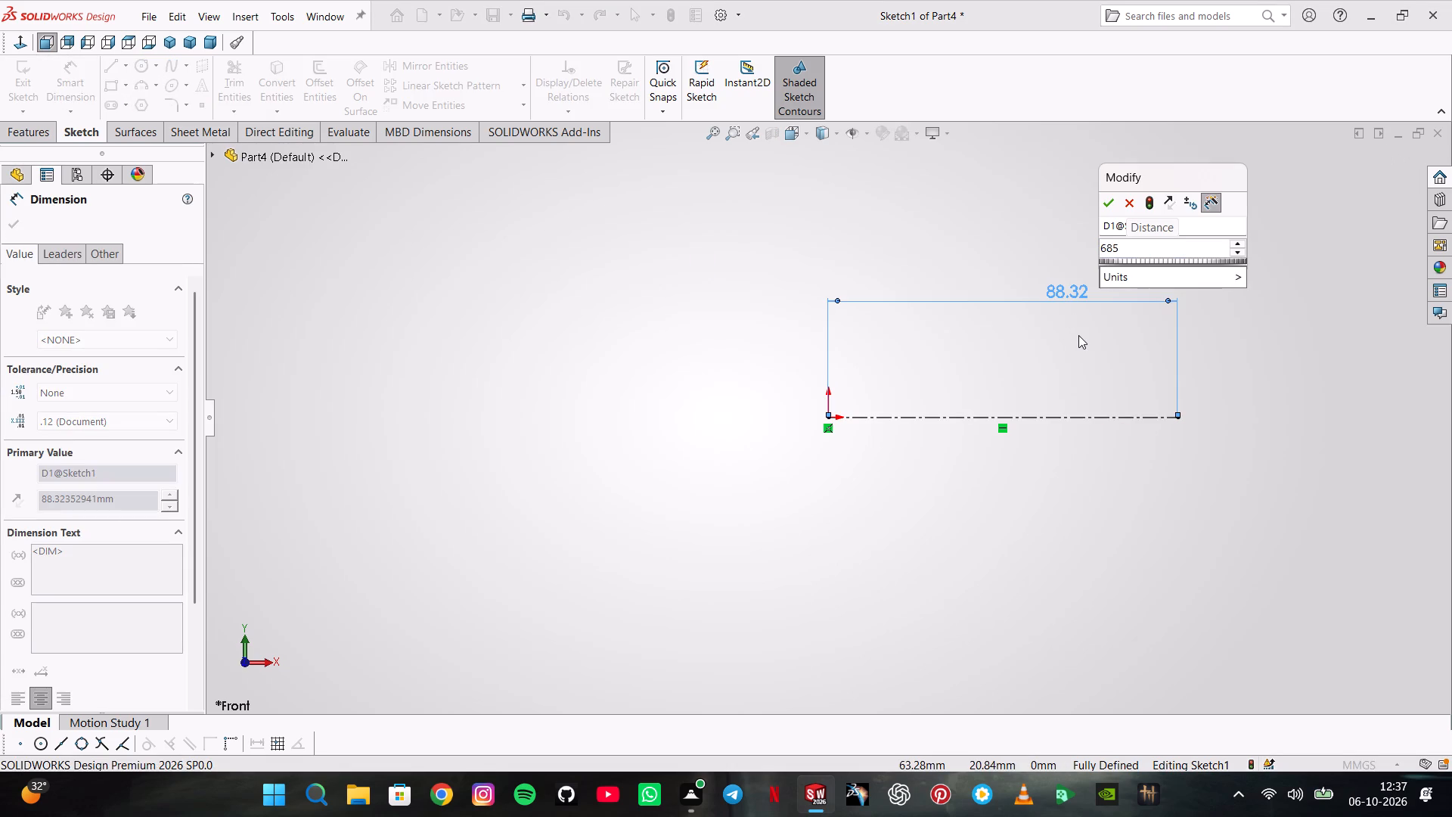
key("BackSpace")
key("BackSpace")
key("5")
key("Return")
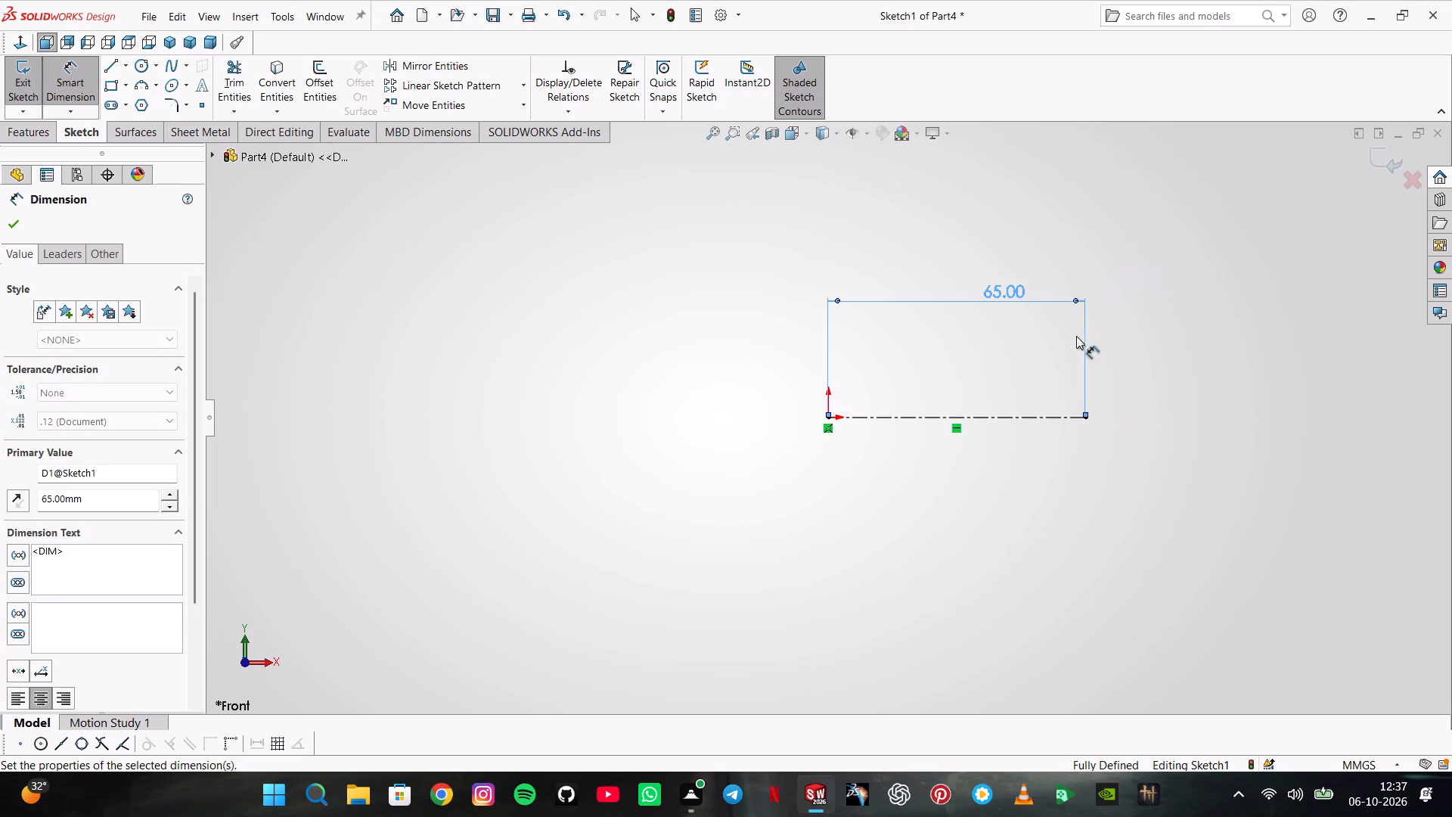
Sketch a circle of about 22 mm radius at the centerline's far end and one of about 12 mm radius at the origin.
left_click(142, 68)
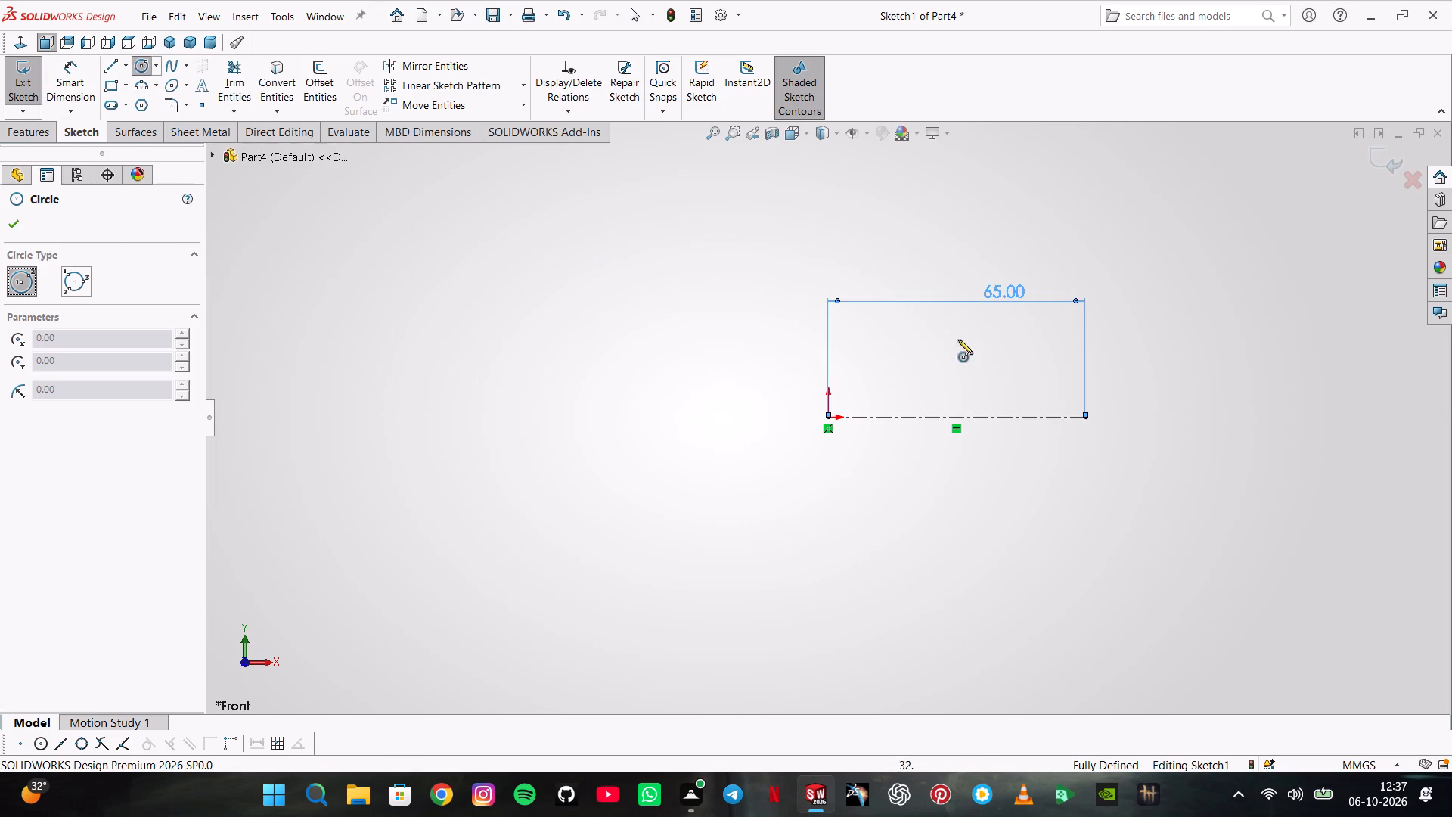
left_click(1084, 418)
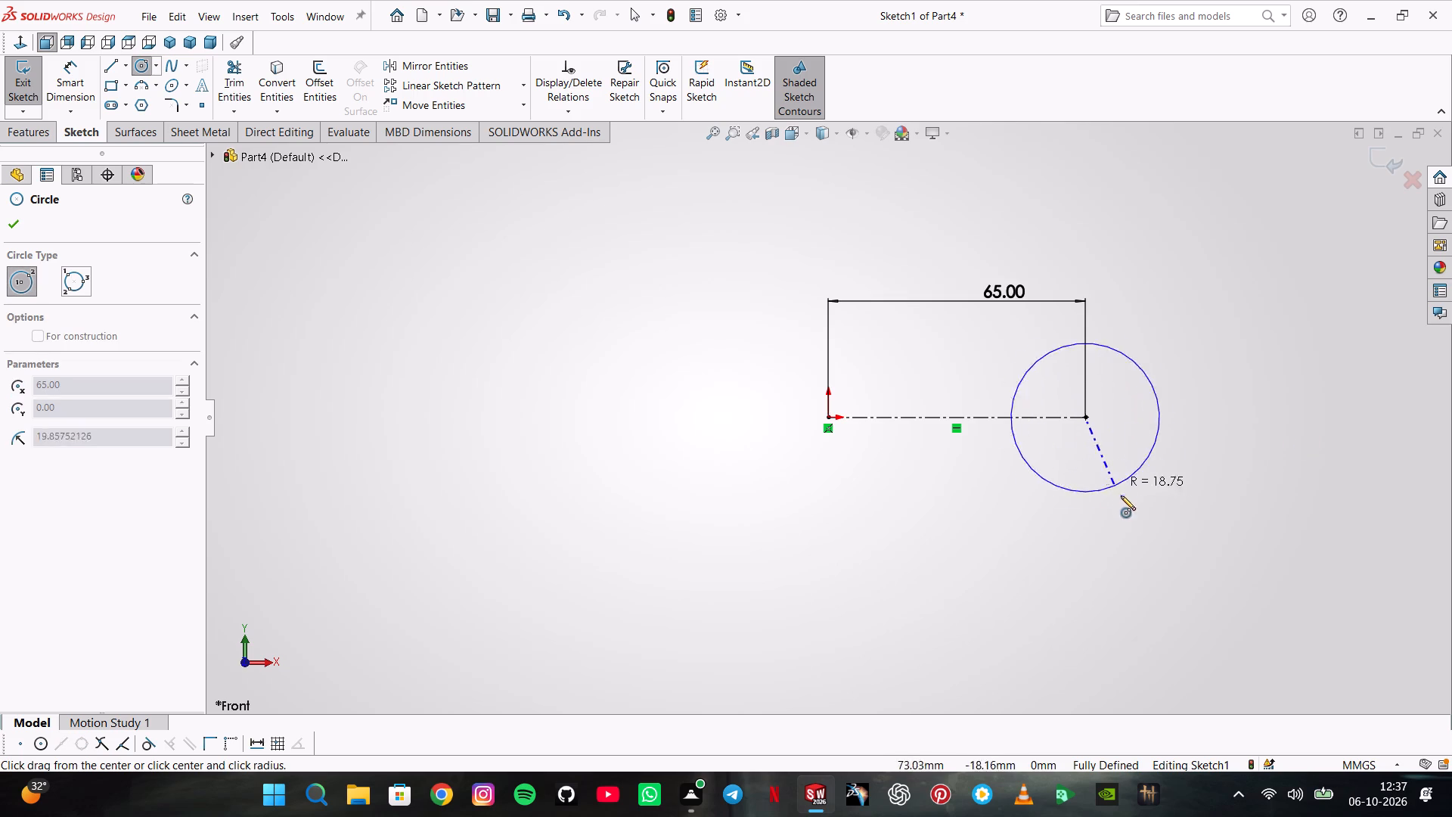
left_click(1121, 495)
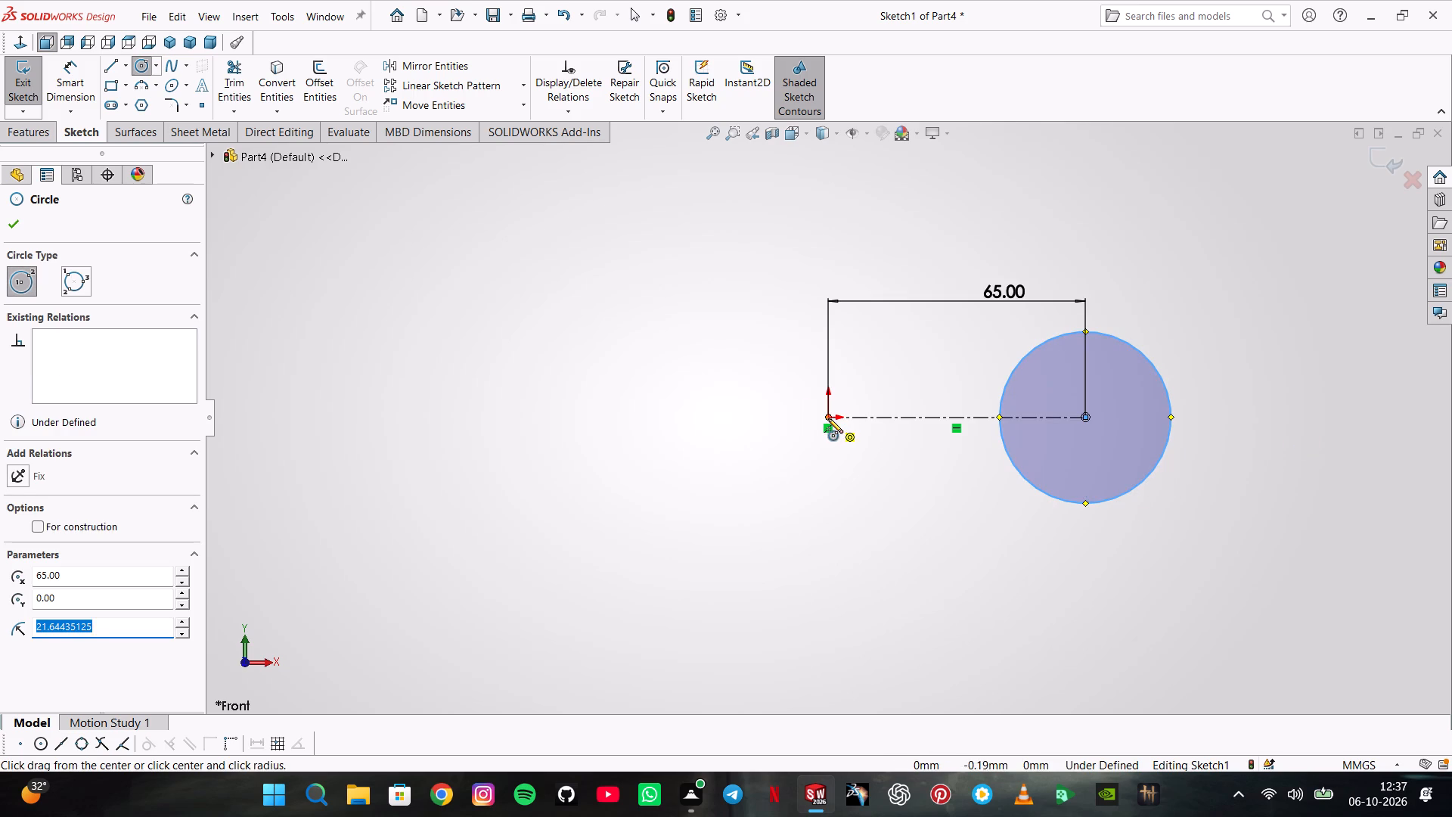
left_click(828, 418)
left_click(814, 463)
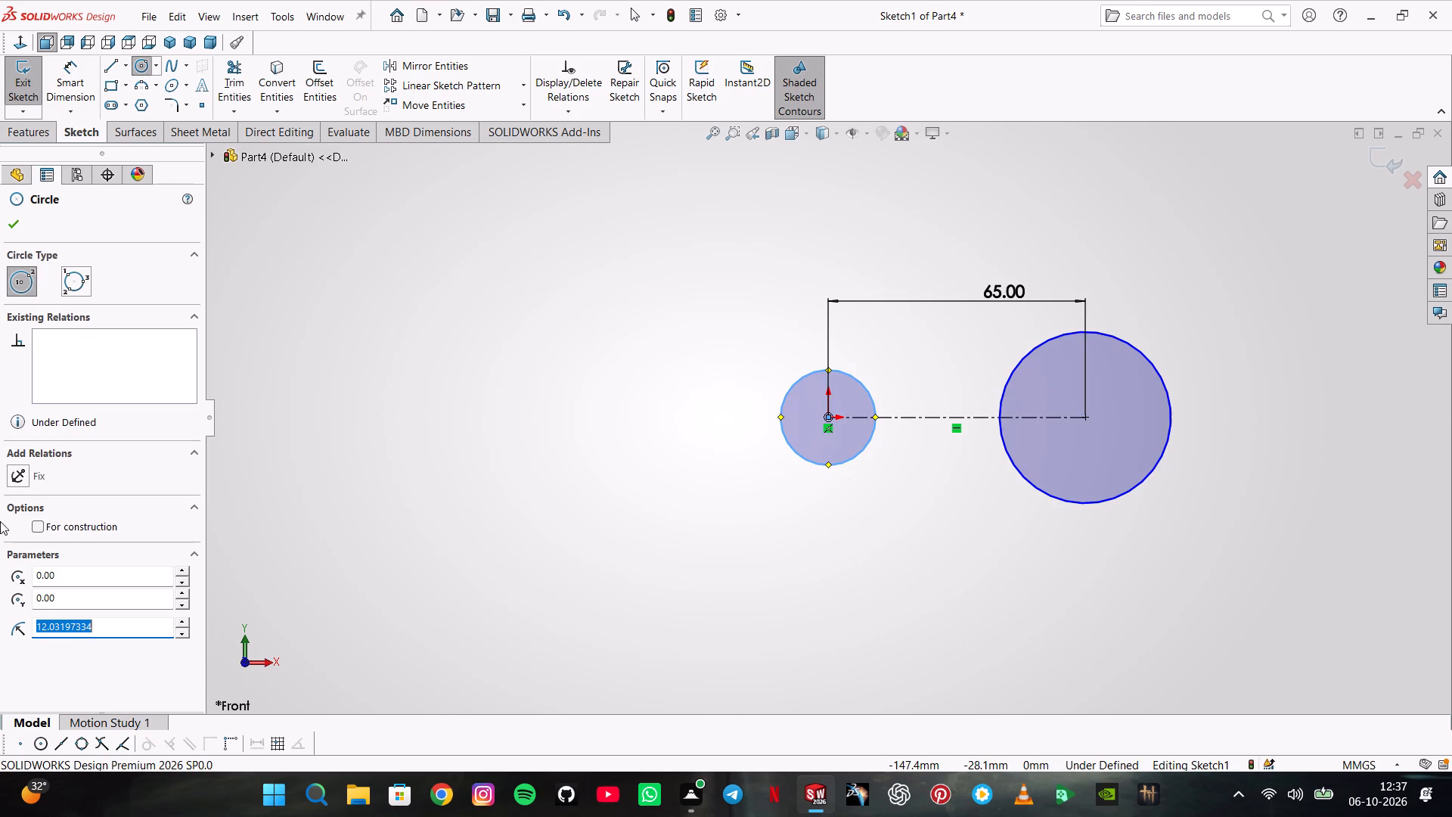
Draw a sloping line about 142 mm long above the two circles and another about 153 mm long below them.
left_click(77, 95)
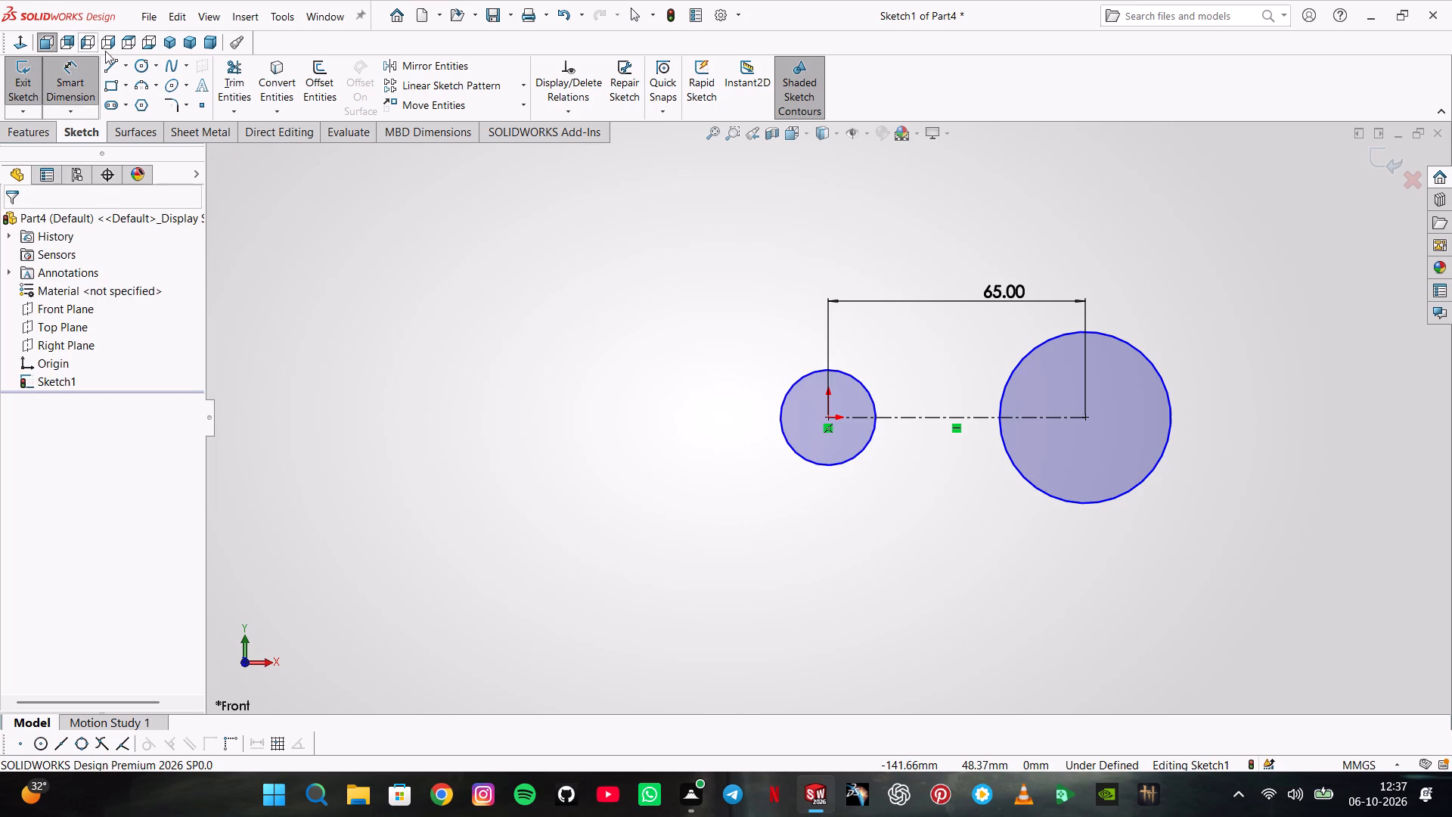
left_click(116, 60)
left_click_drag(631, 191, 654, 191)
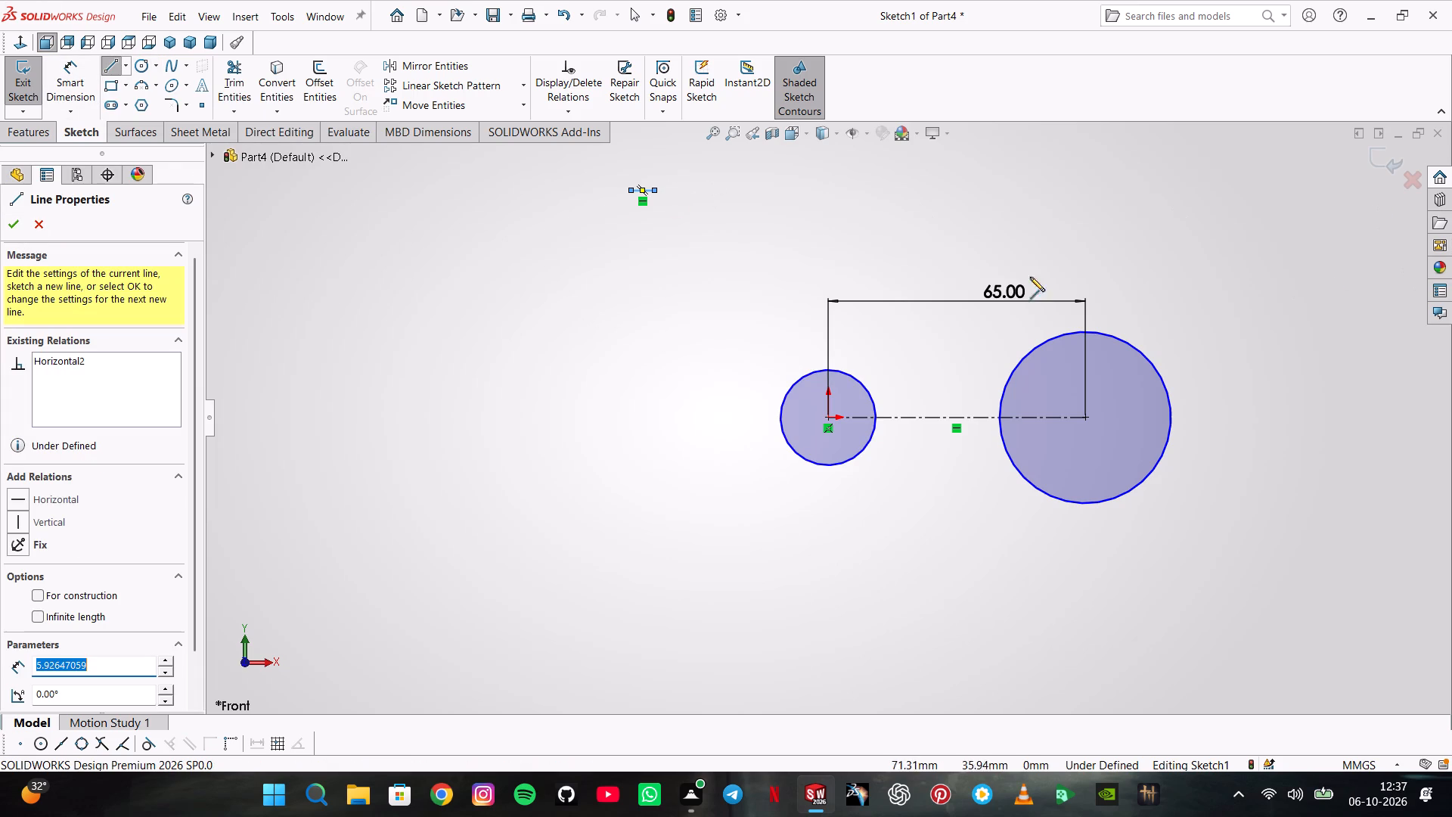
left_click(757, 241)
left_click(1249, 307)
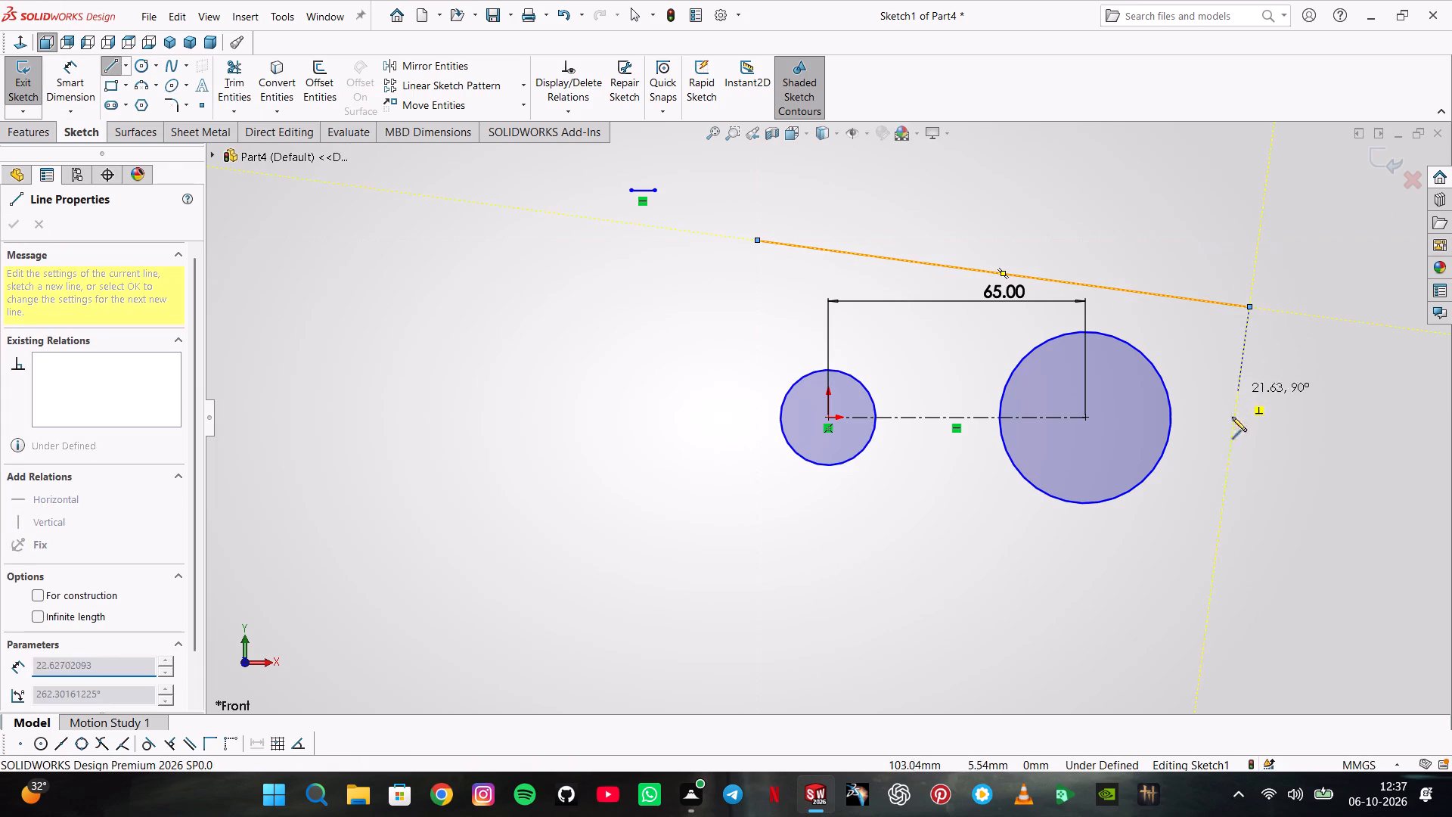
double_click(1218, 486)
left_click(1258, 494)
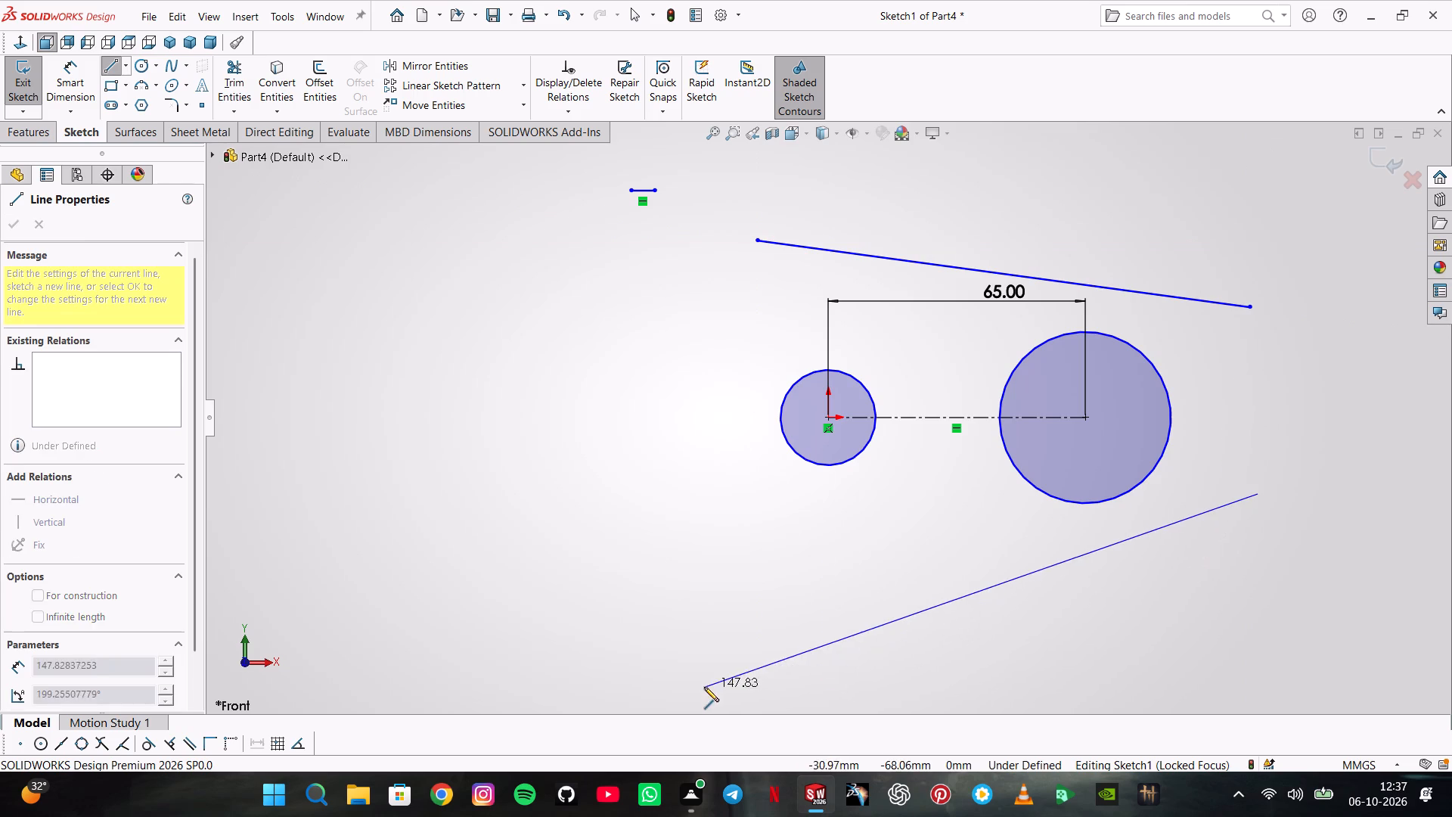
left_click(679, 670)
double_click(656, 564)
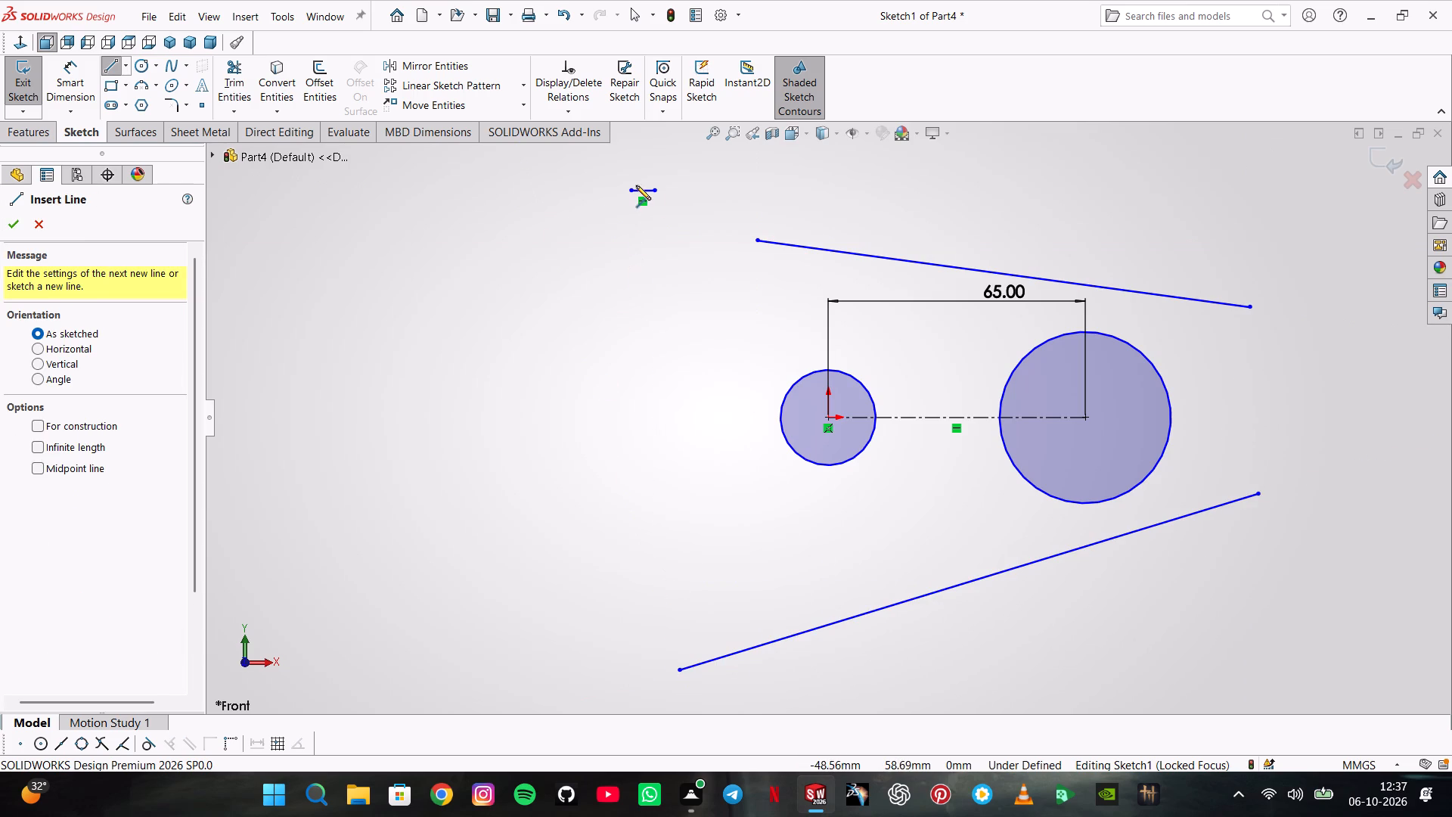
key("Escape")
left_click(752, 240)
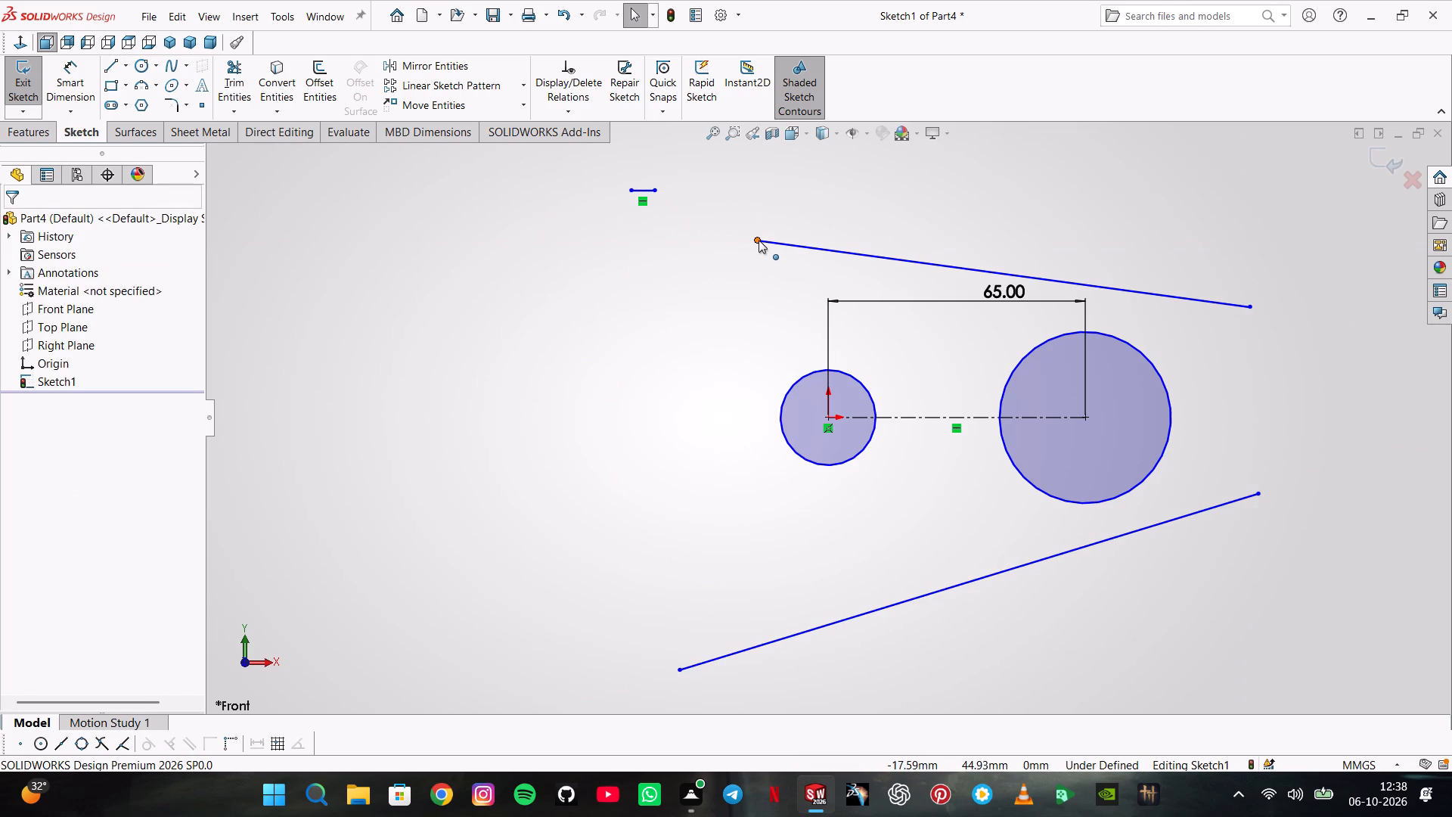
left_click_drag(759, 240, 692, 239)
key("Escape")
Delete the short stray horizontal line above the sloping lines.
left_click(635, 184)
left_click(640, 188)
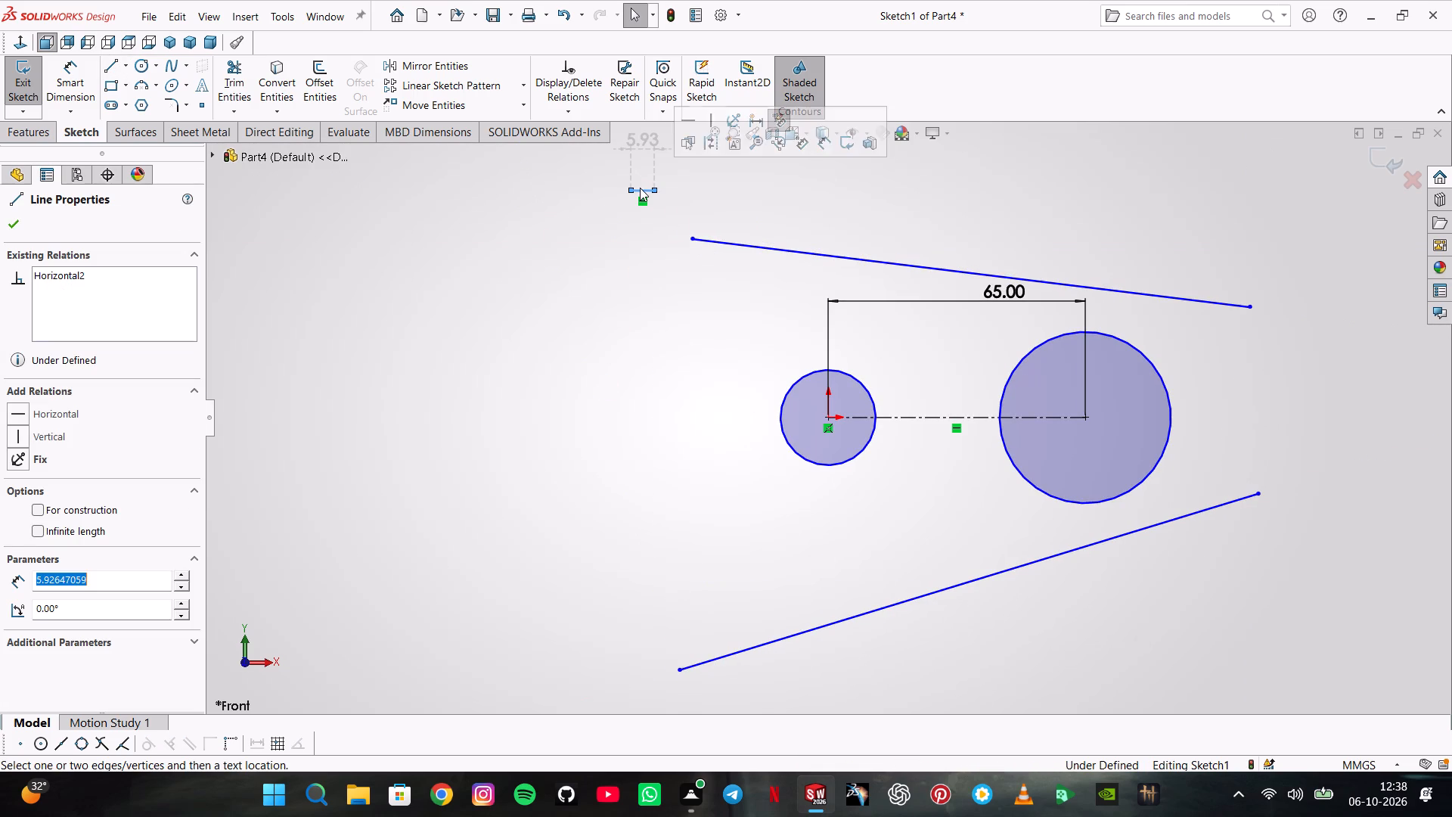
key("Delete")
key("Return")
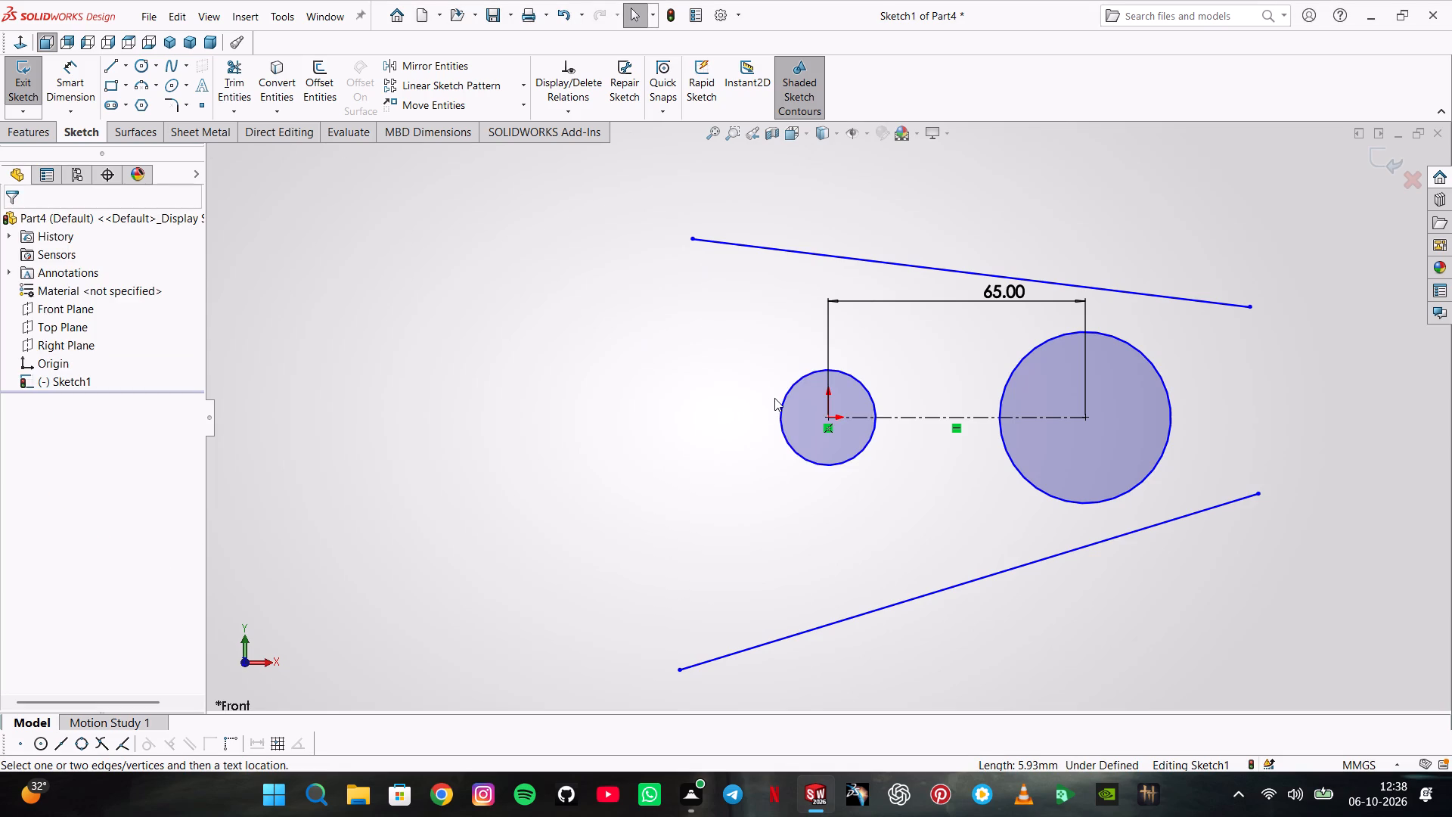
Dimension the diameter of the circle at the origin and set it to 62 mm.
left_click(52, 89)
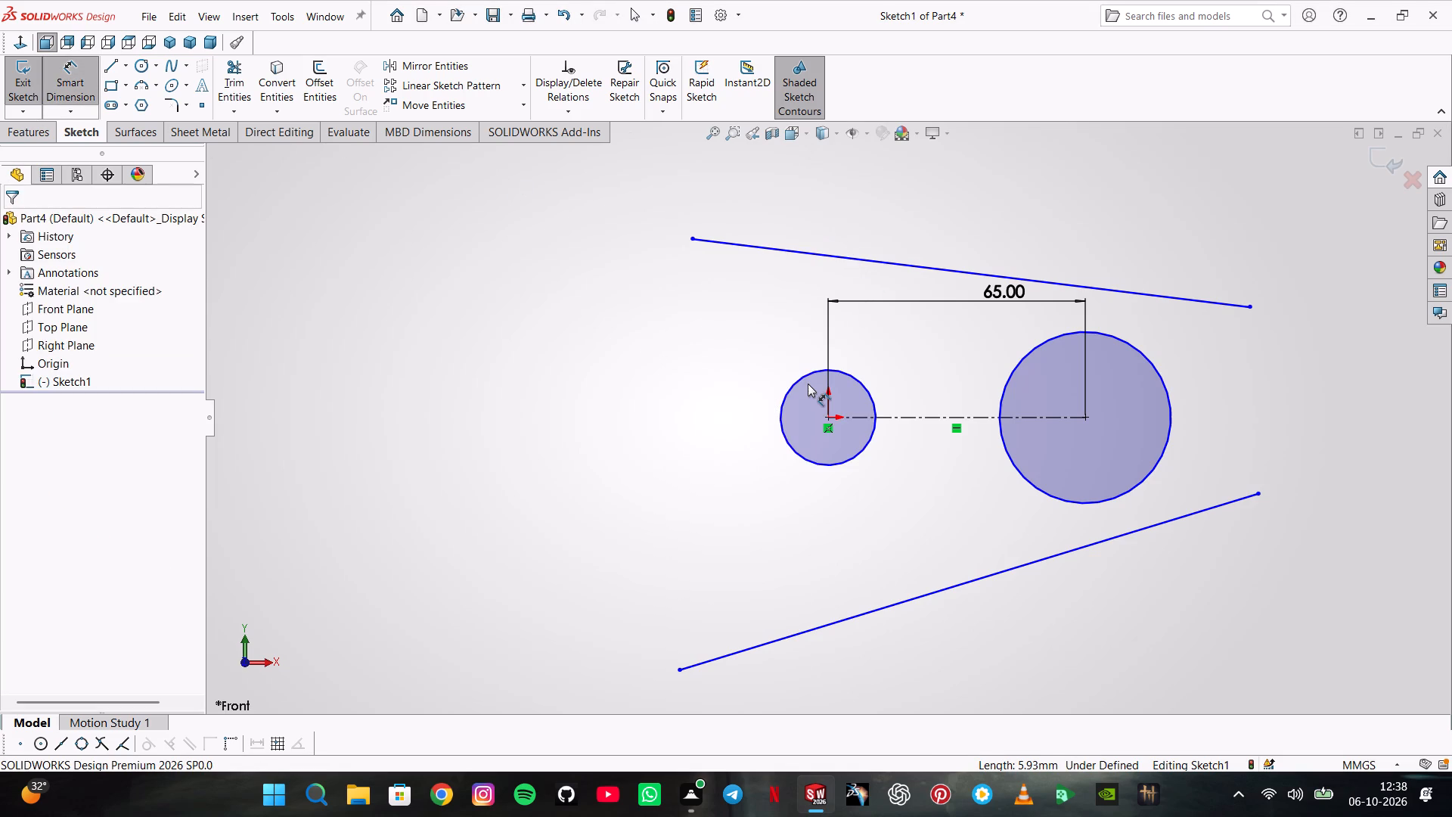
left_click(808, 384)
left_click(806, 376)
left_click(568, 384)
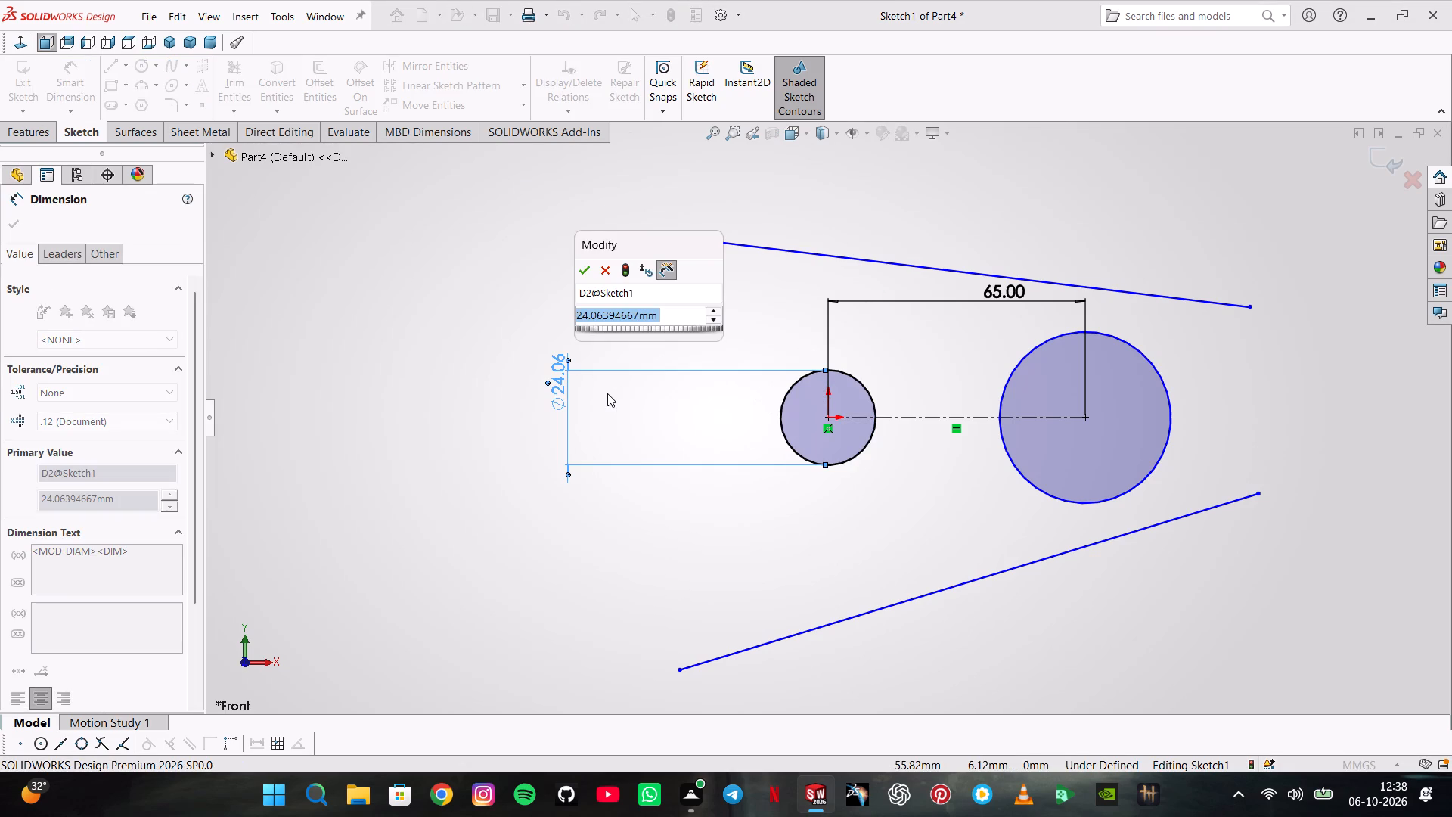
type("62")
key("Return")
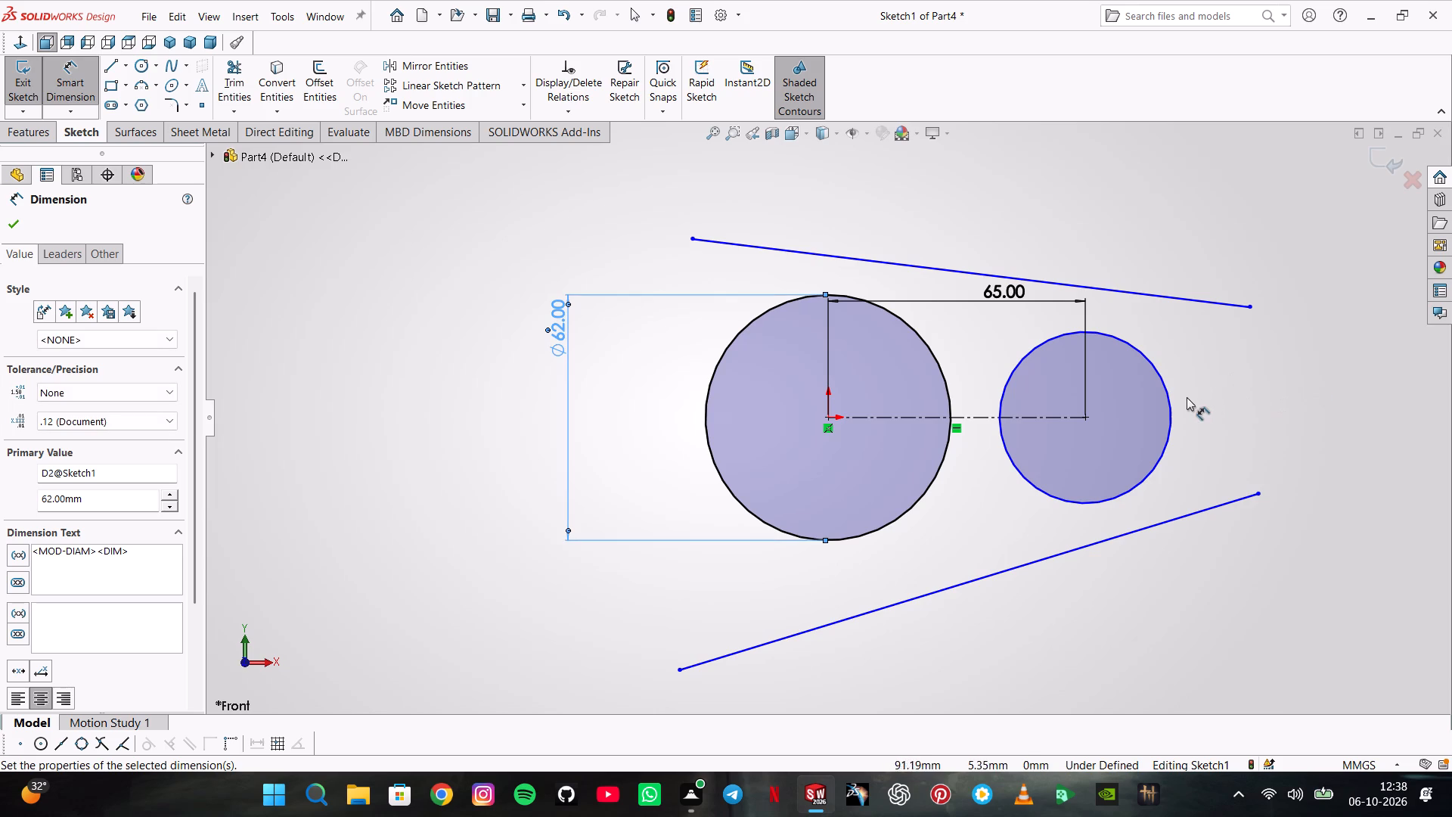
Dimension the diameter of the circle at the centerline's far end and set it to 44 mm, twice 22.
left_click(1174, 408)
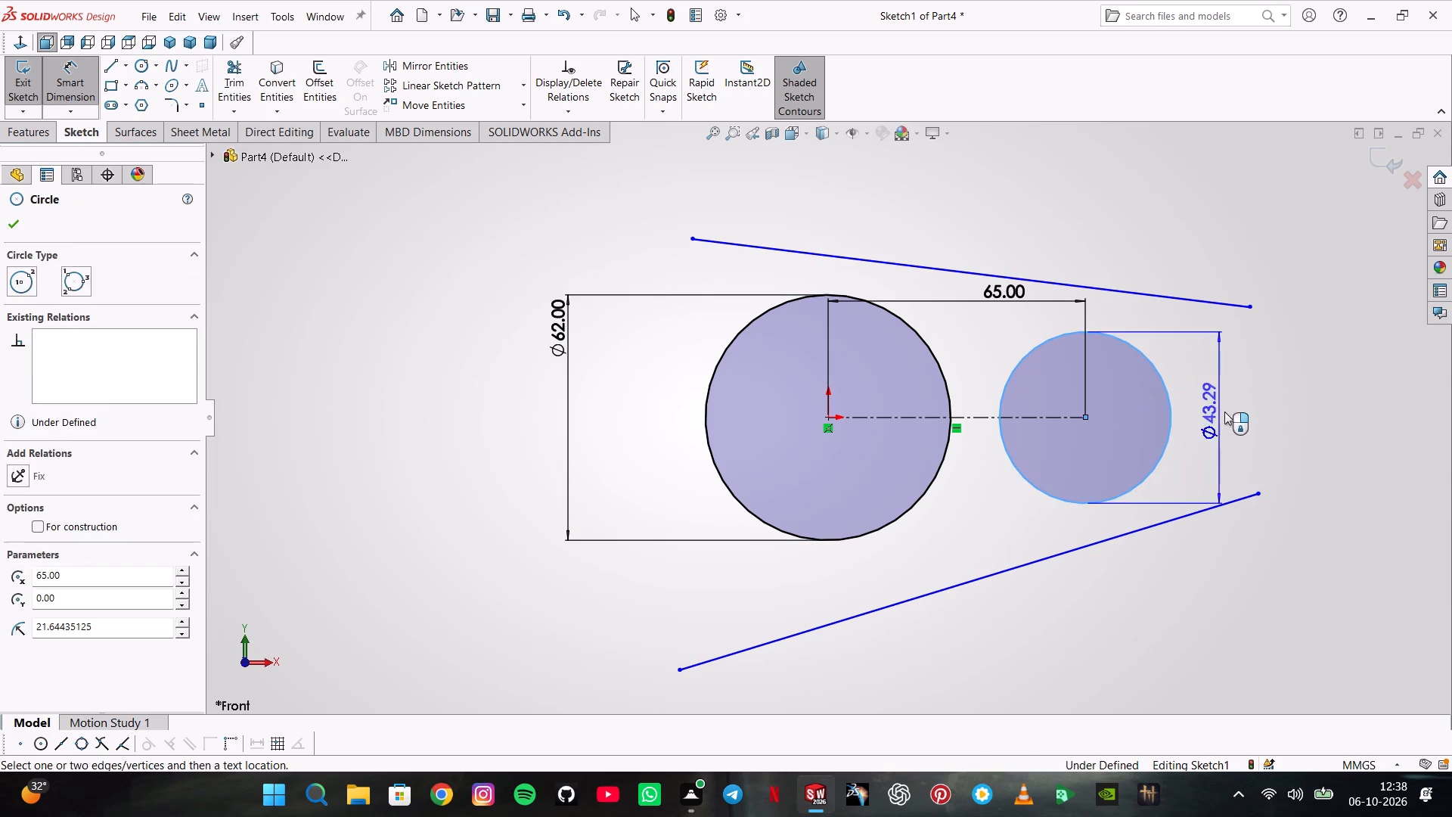
left_click(1225, 412)
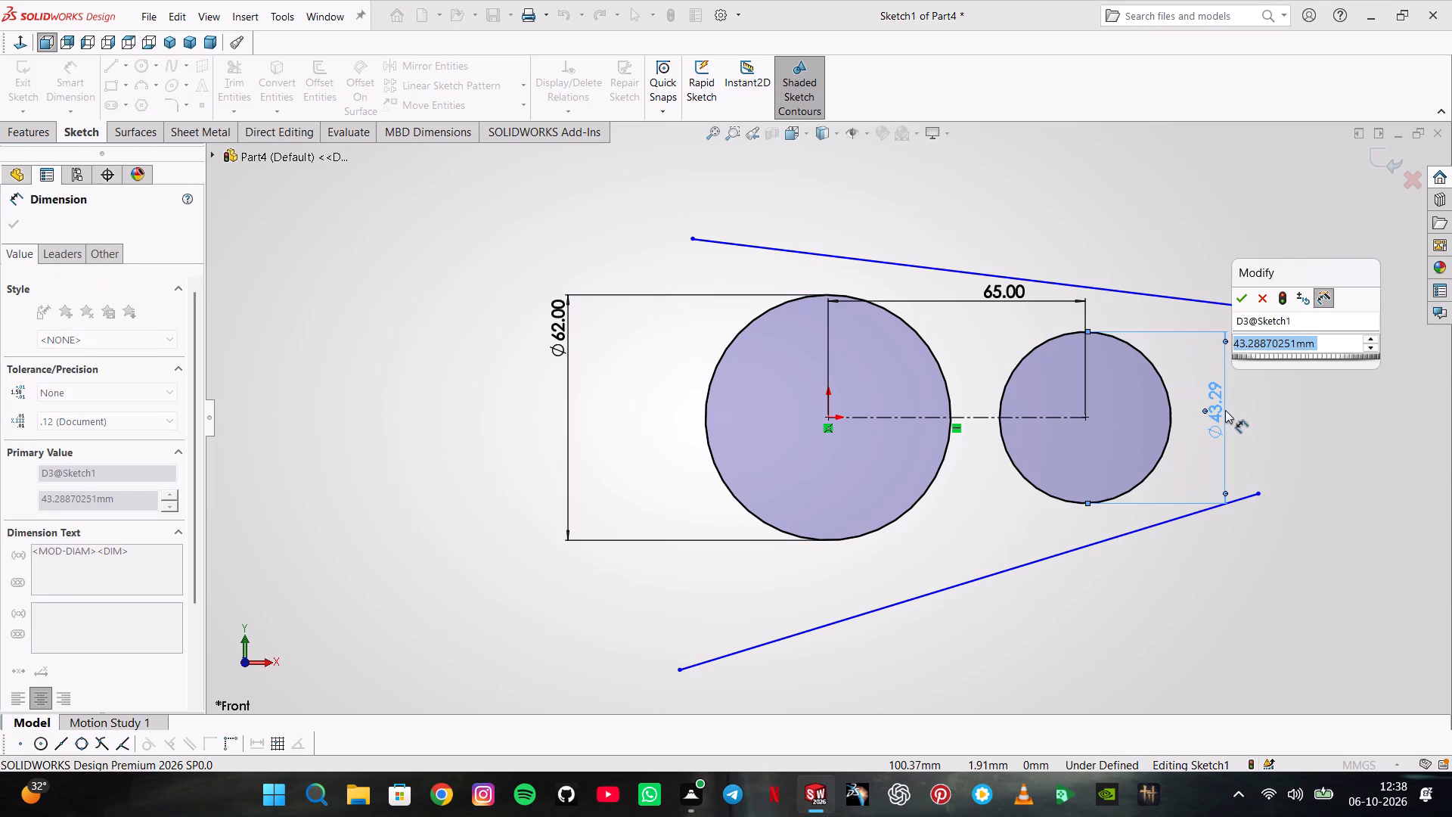
type("22")
type("*2")
key("Return")
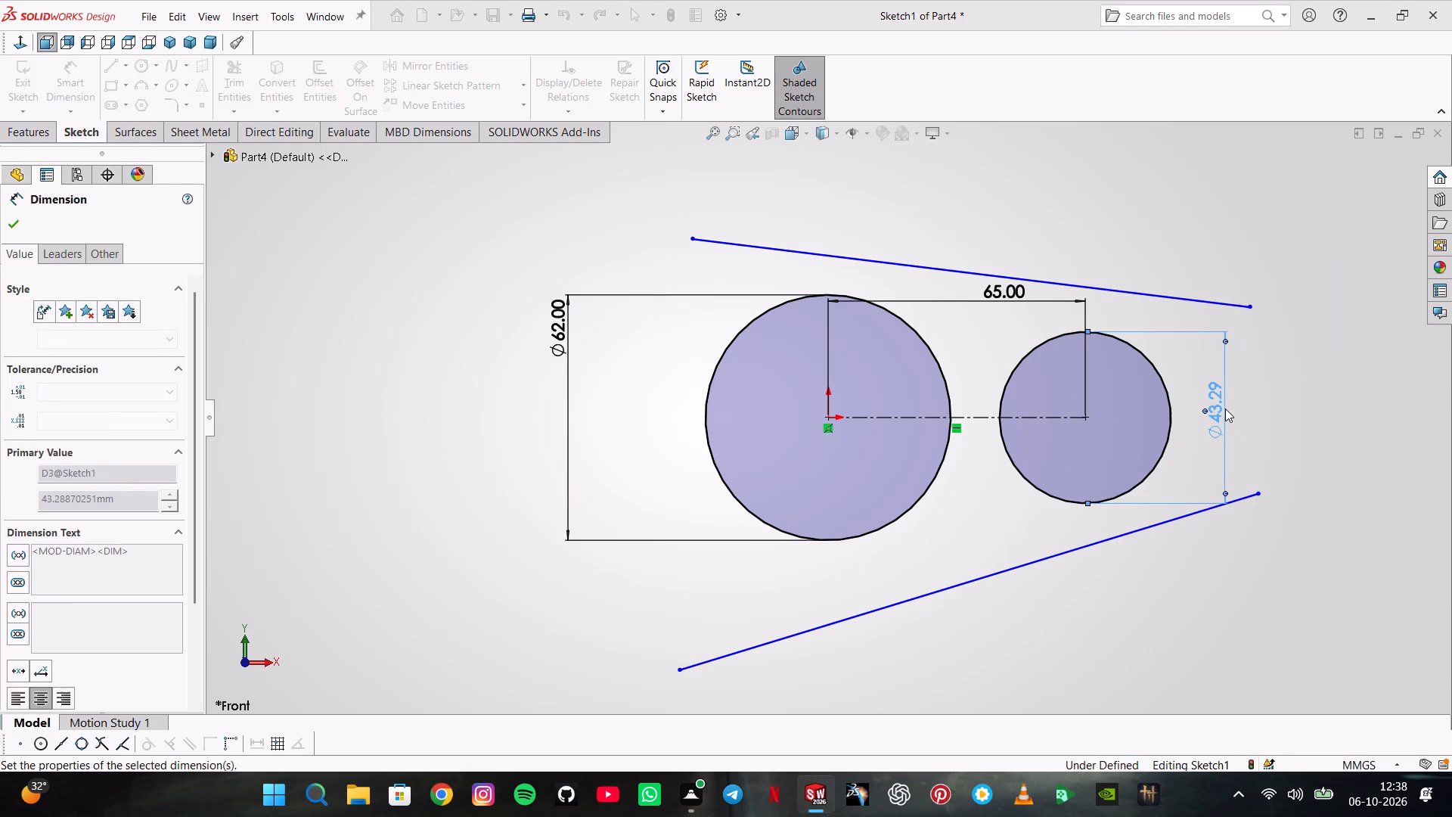
key("grave")
key("Escape")
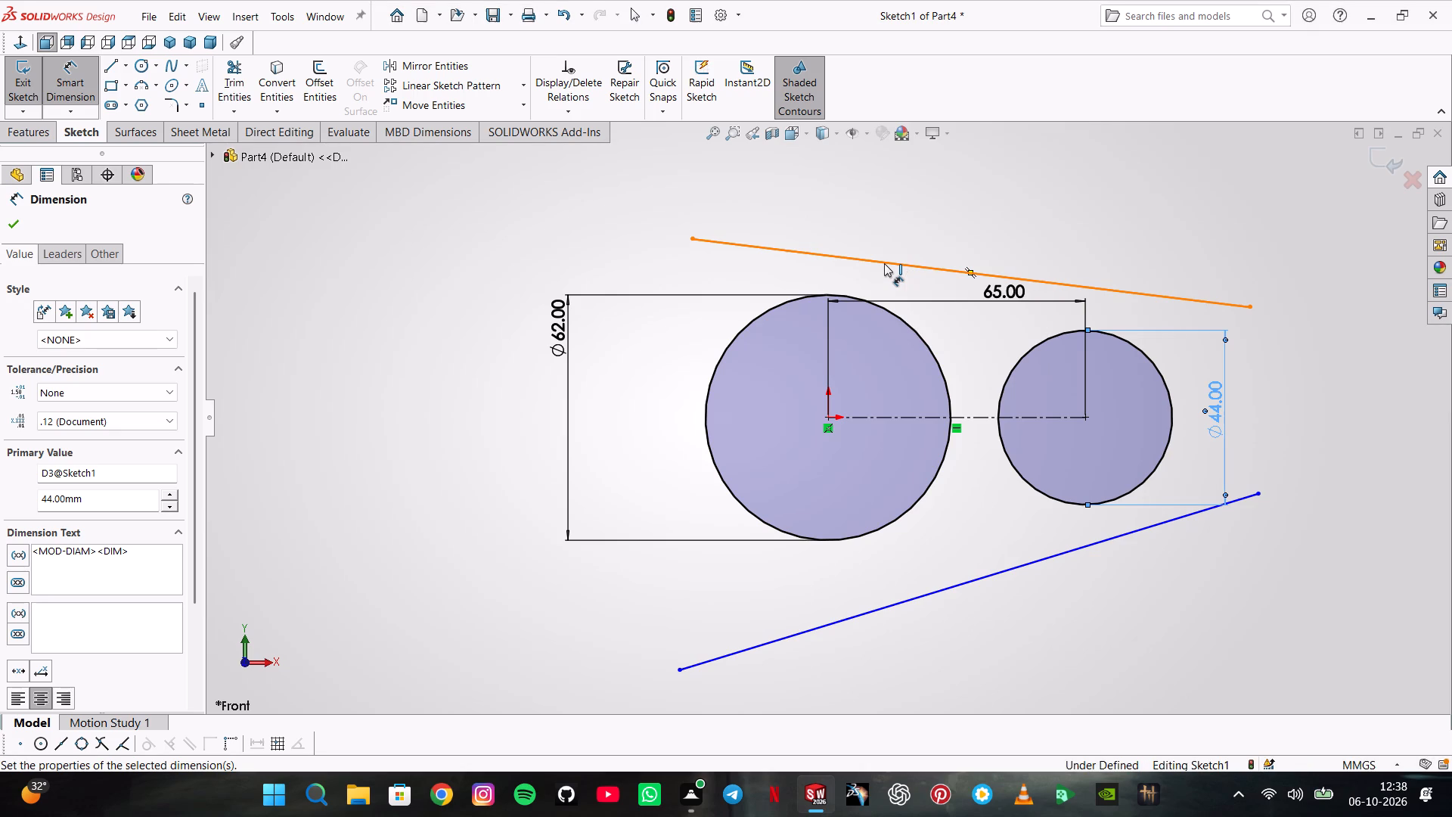
key("Escape")
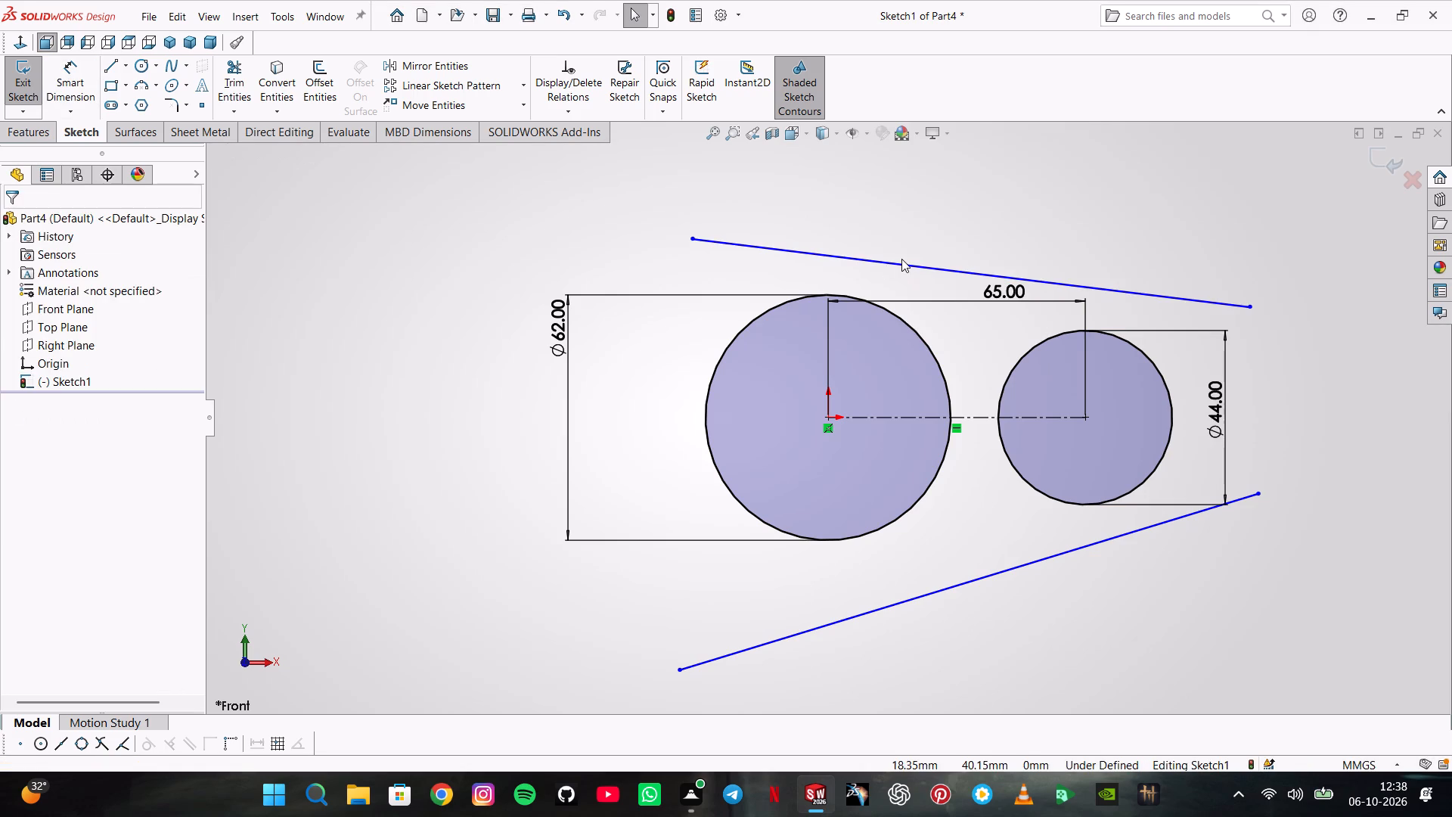
Make the upper sloping line tangent to both the 62 mm and the 44 mm circles.
left_click(920, 268)
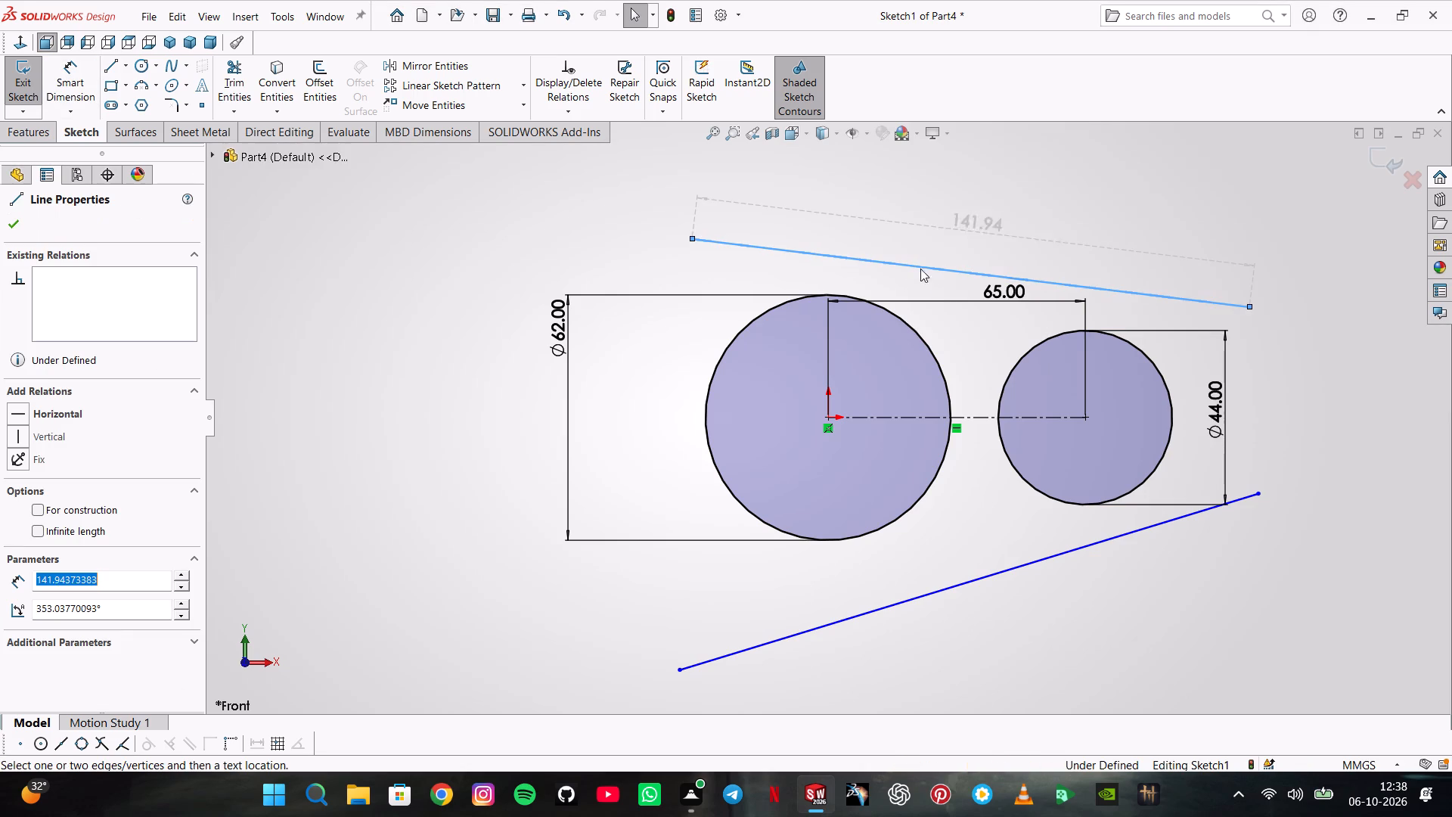
left_click(886, 306, "ctrl")
left_click(928, 241)
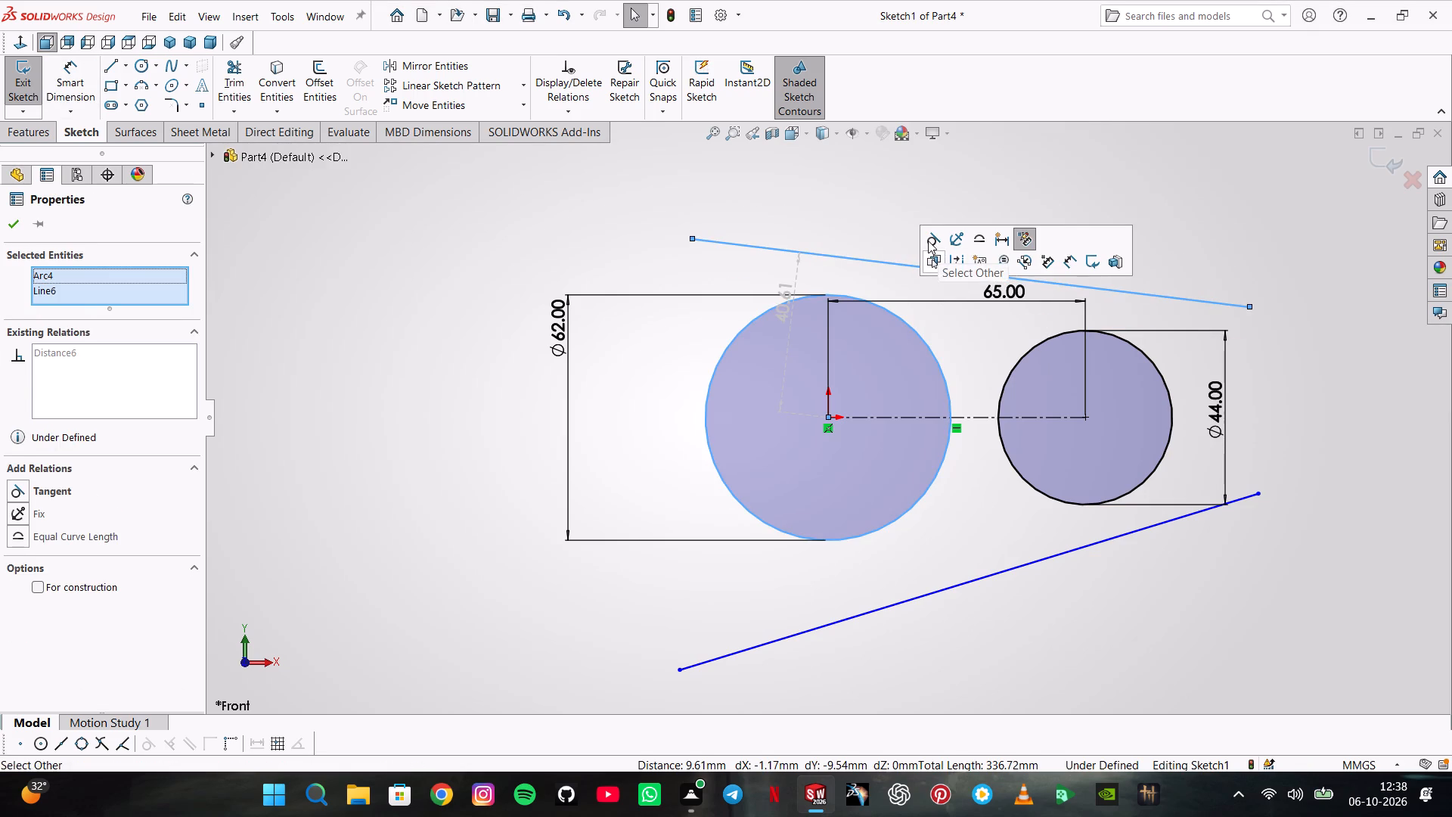
left_click(880, 212)
left_click(982, 309, "ctrl")
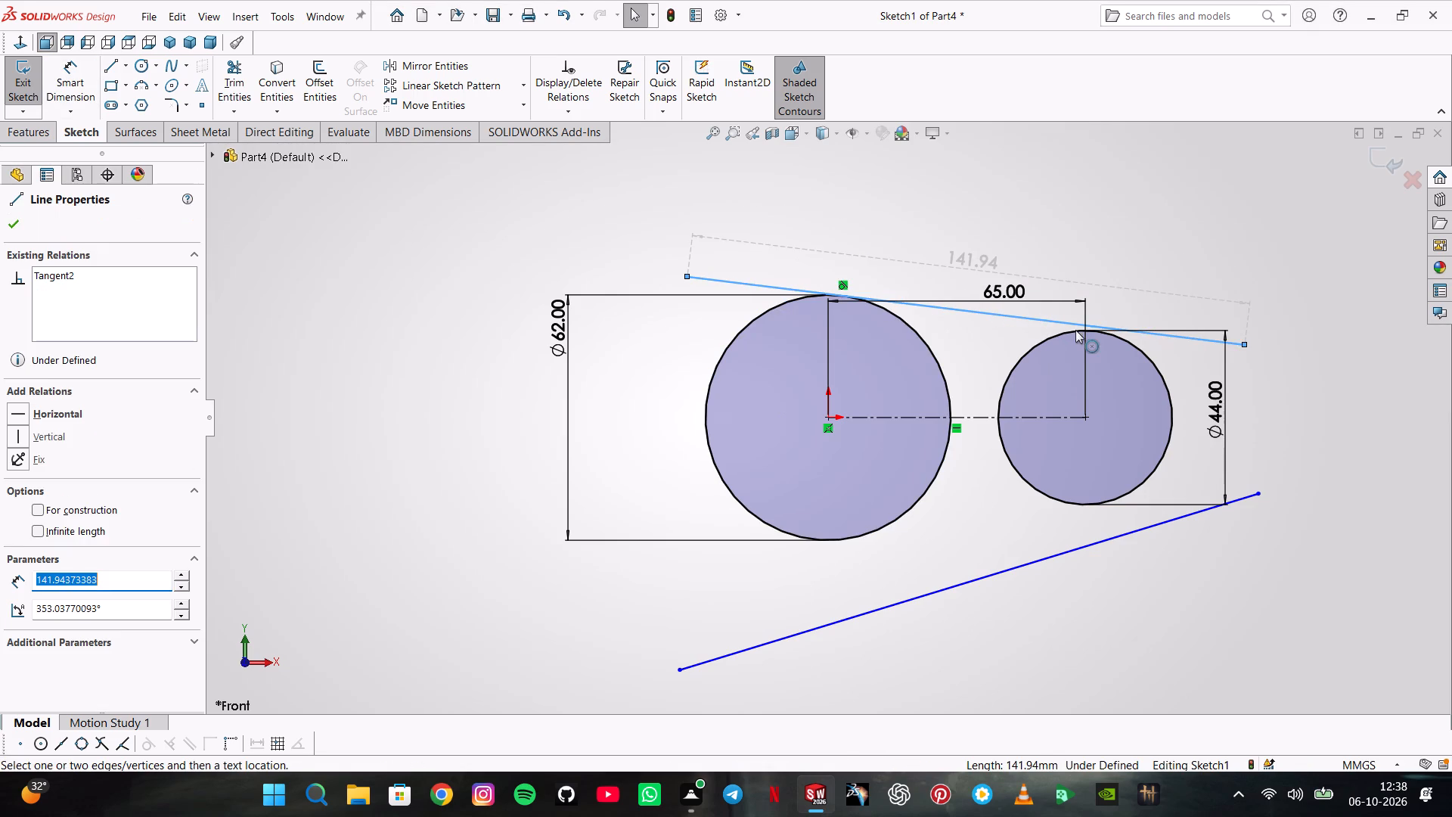
left_click(1076, 332, "ctrl")
left_click(1115, 269)
left_click(1032, 241)
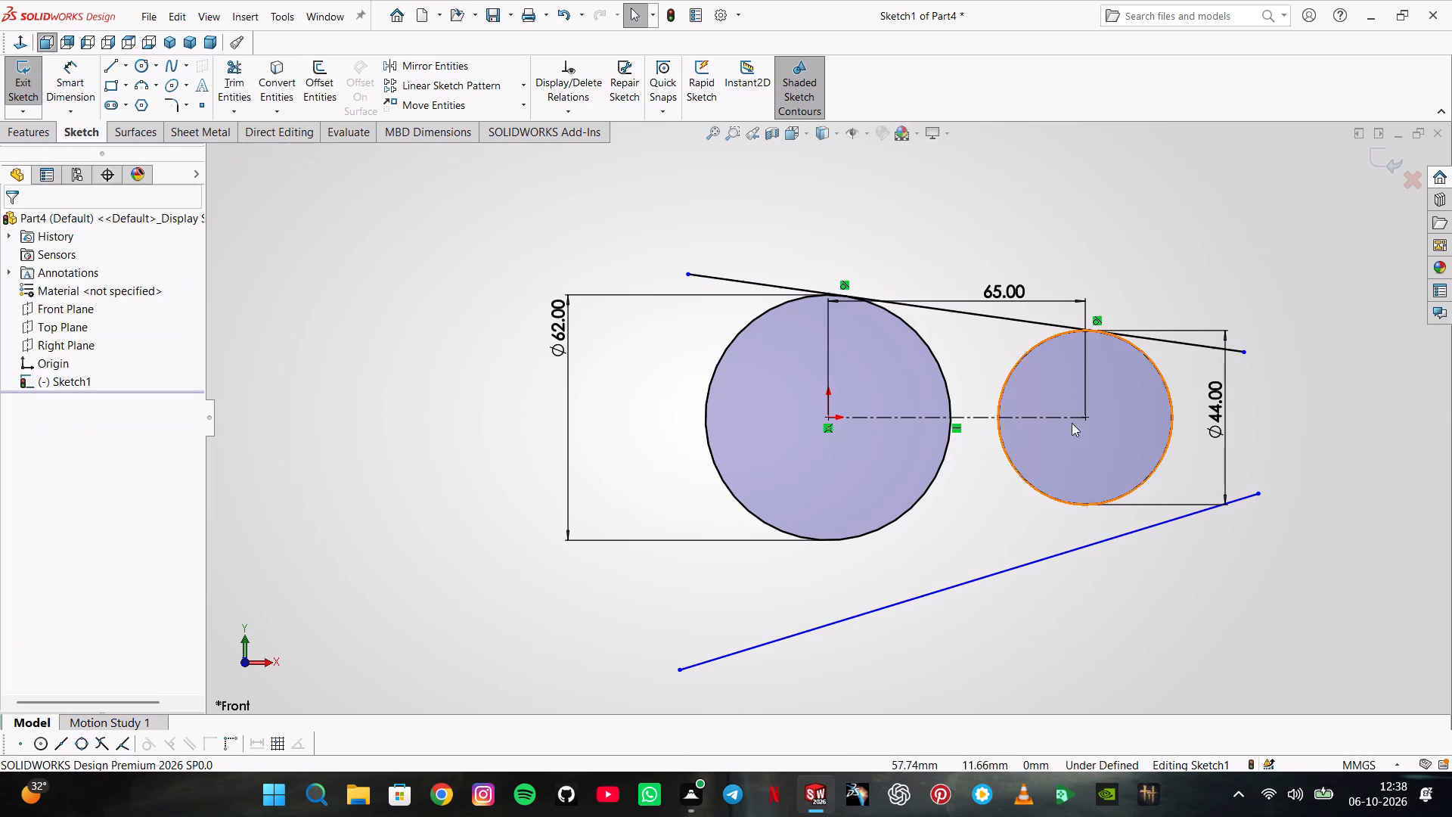
Make the lower sloping line tangent to both the 44 mm and the 62 mm circles.
left_click(1100, 551, "ctrl")
double_click(1101, 483, "ctrl")
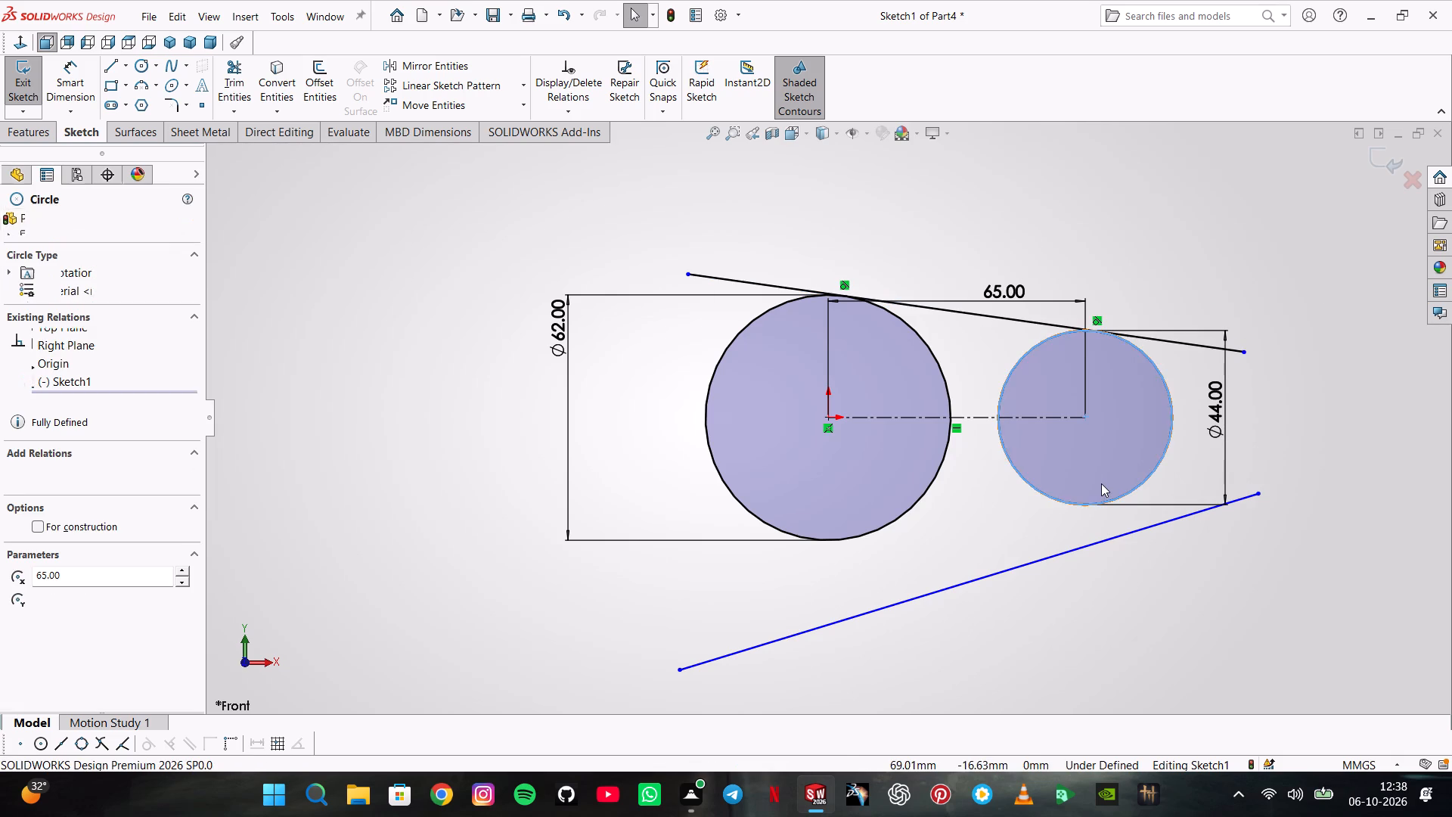
left_click(1104, 539, "ctrl")
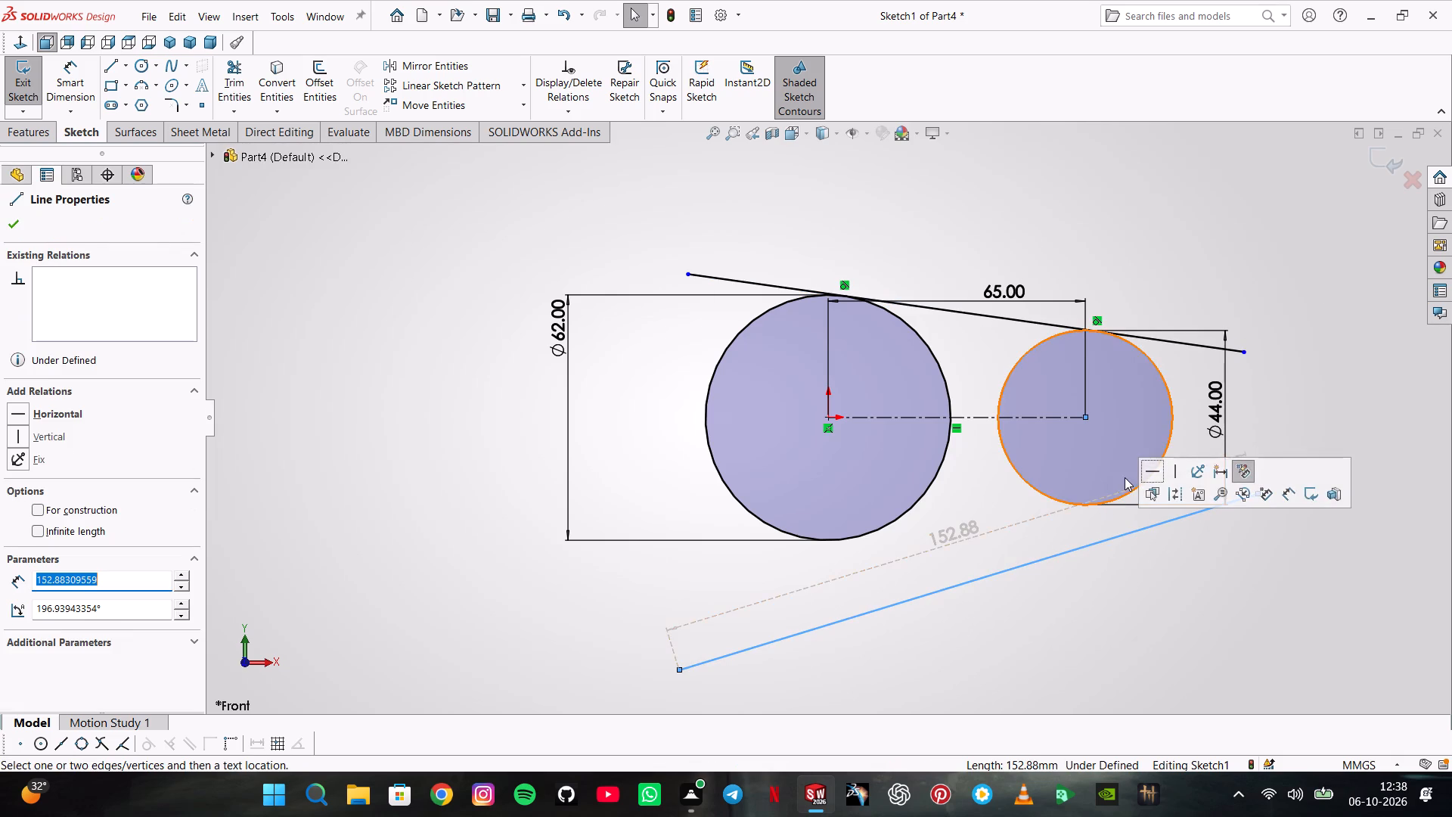
left_click(1094, 587)
left_click(1091, 459, "ctrl")
left_click(1105, 542, "ctrl")
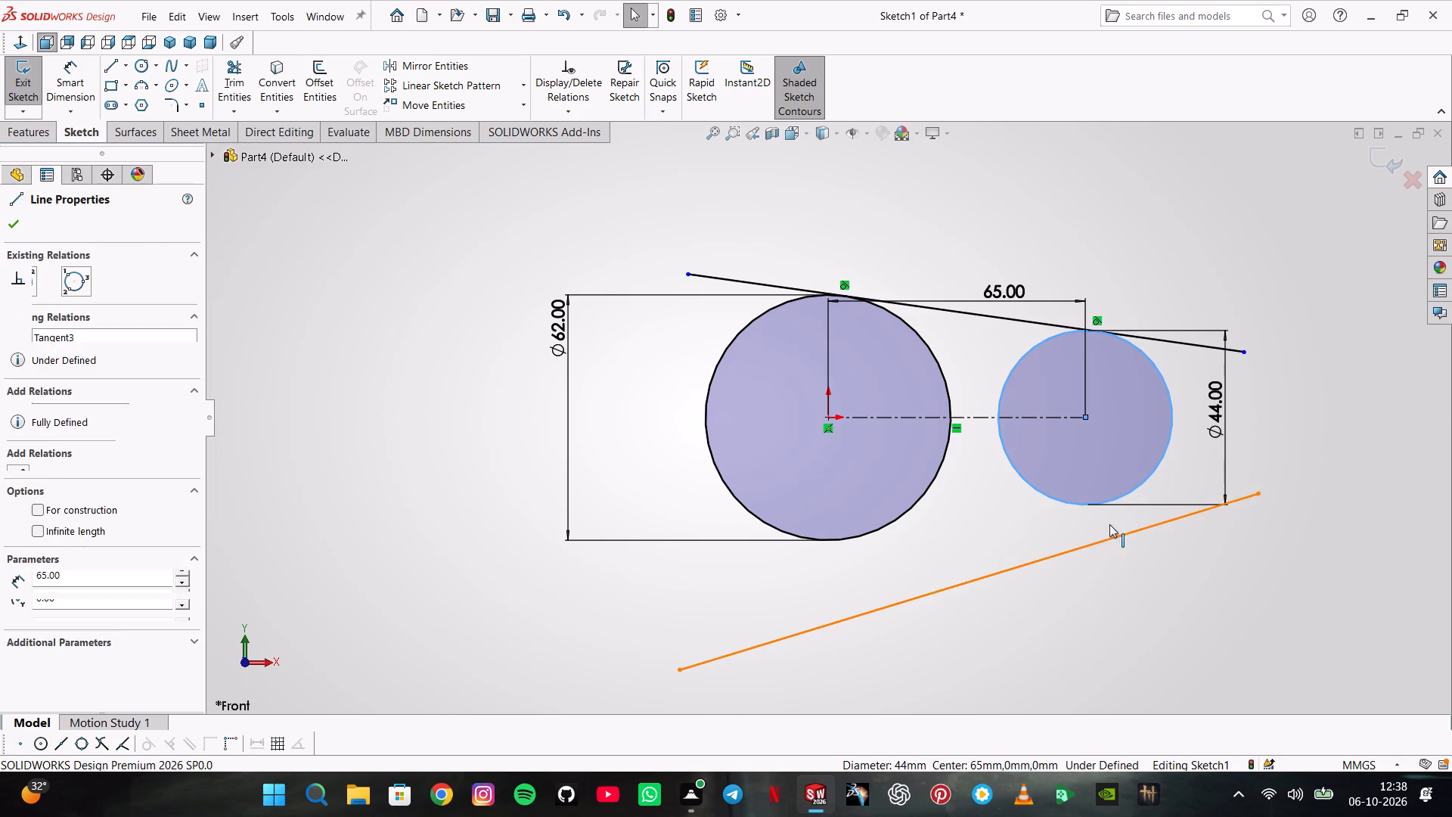
left_click(1152, 470)
left_click(979, 489)
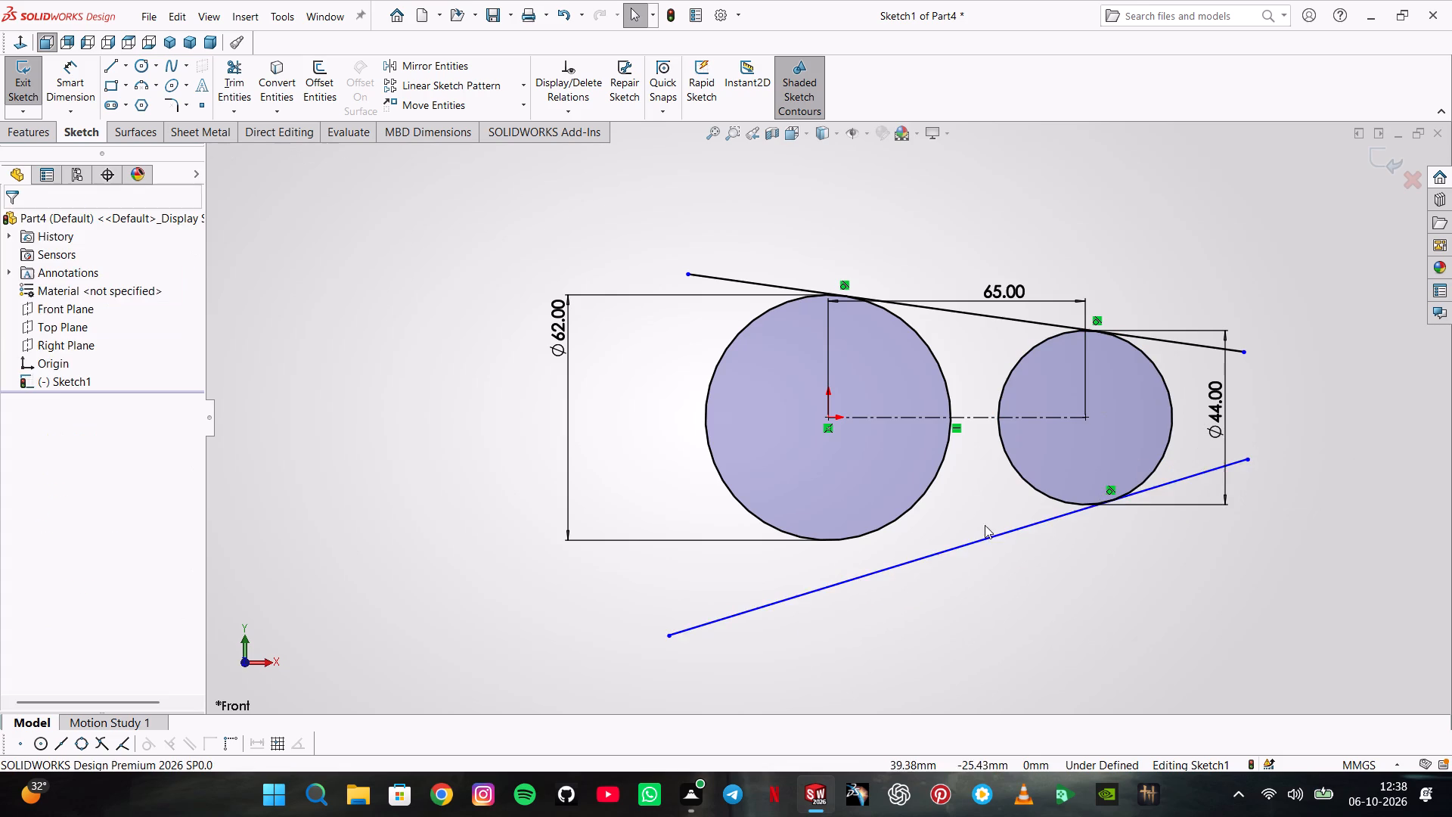
left_click(966, 547, "ctrl")
left_click(889, 455, "ctrl")
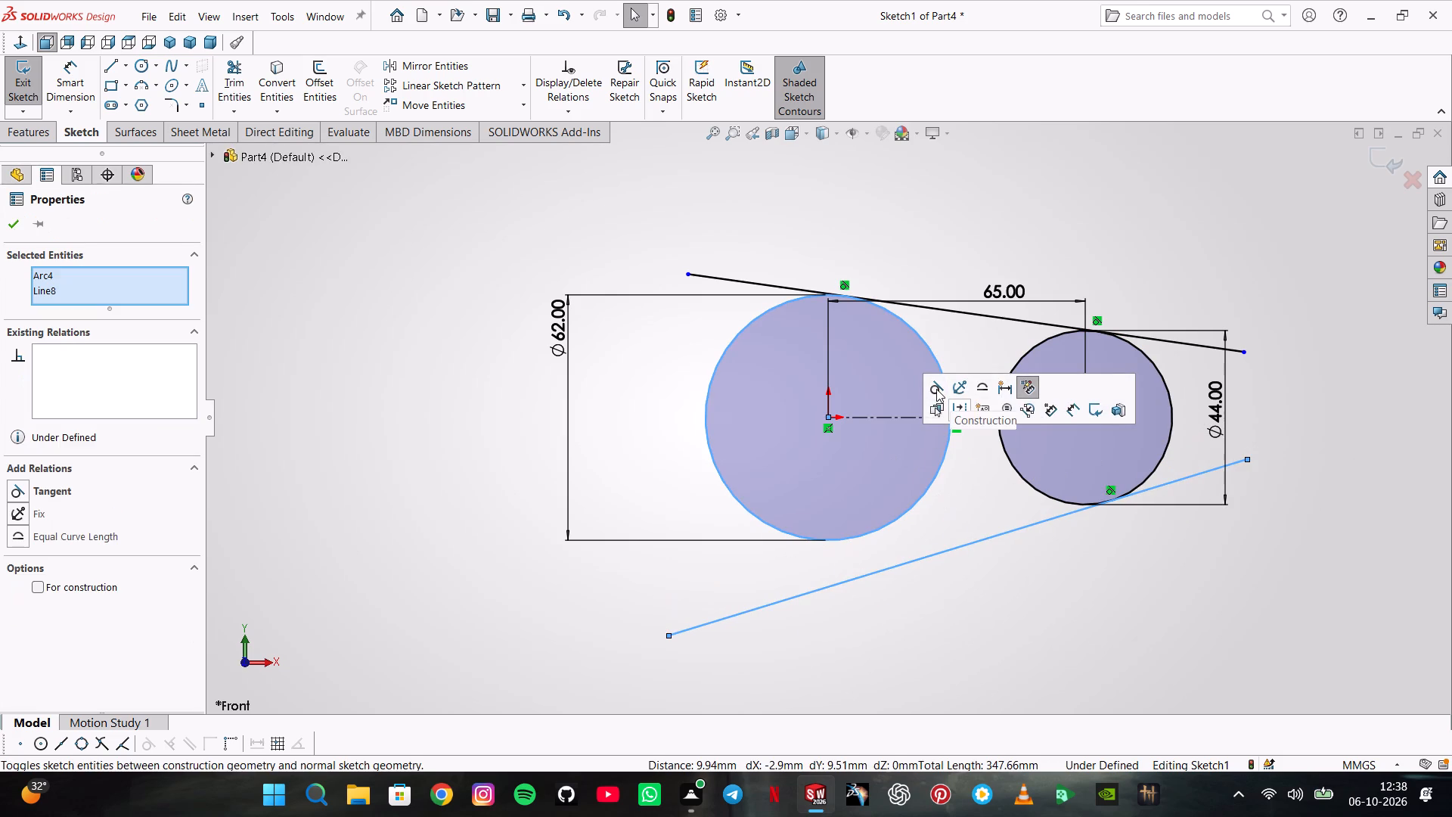
left_click(936, 389)
left_click_drag(892, 554, 862, 530)
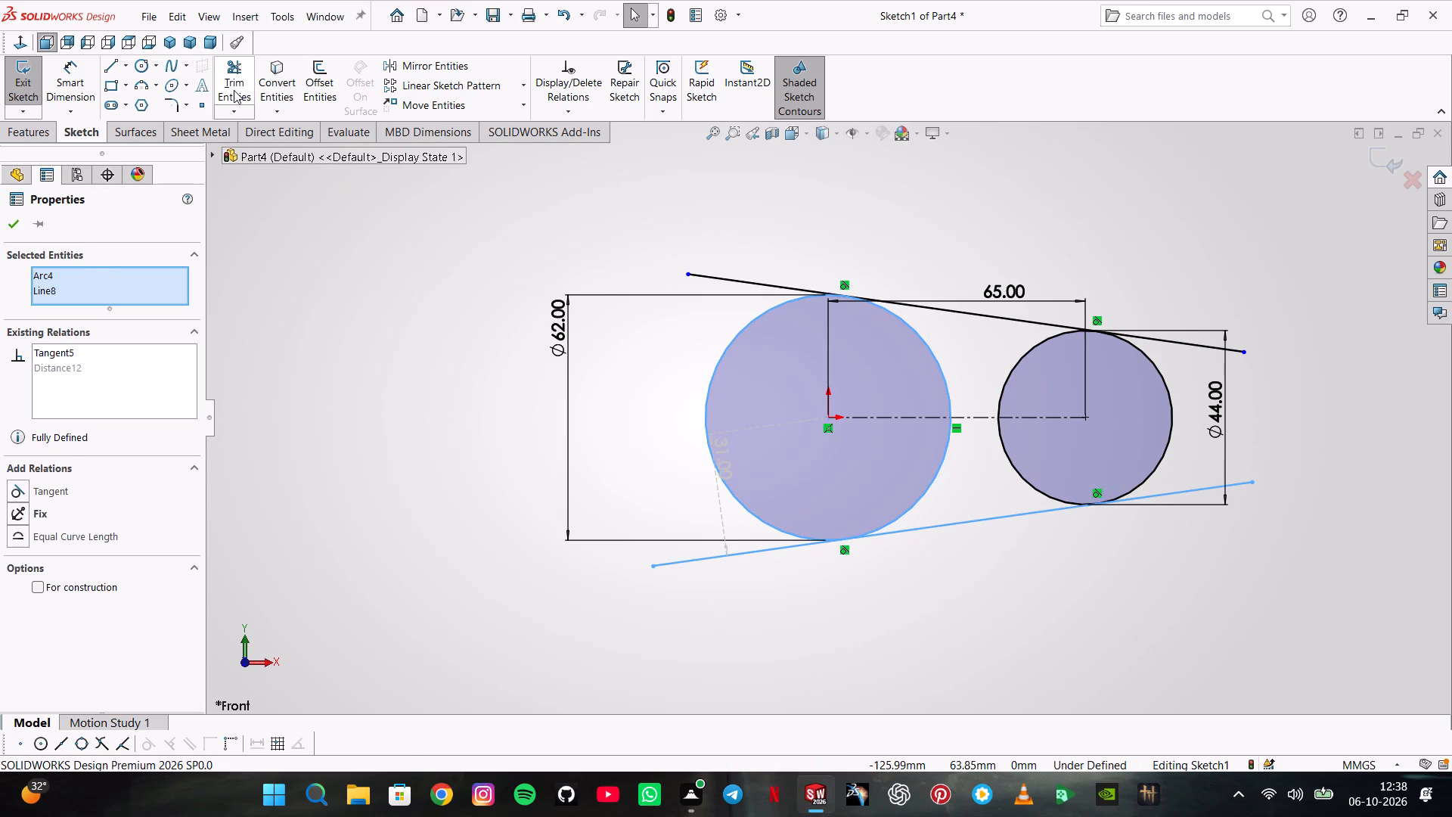
Trim both circles' inner arcs and the line ends beyond the tangent points, leaving one closed tapered outline.
left_click(235, 91)
left_click(722, 282)
left_click(933, 356)
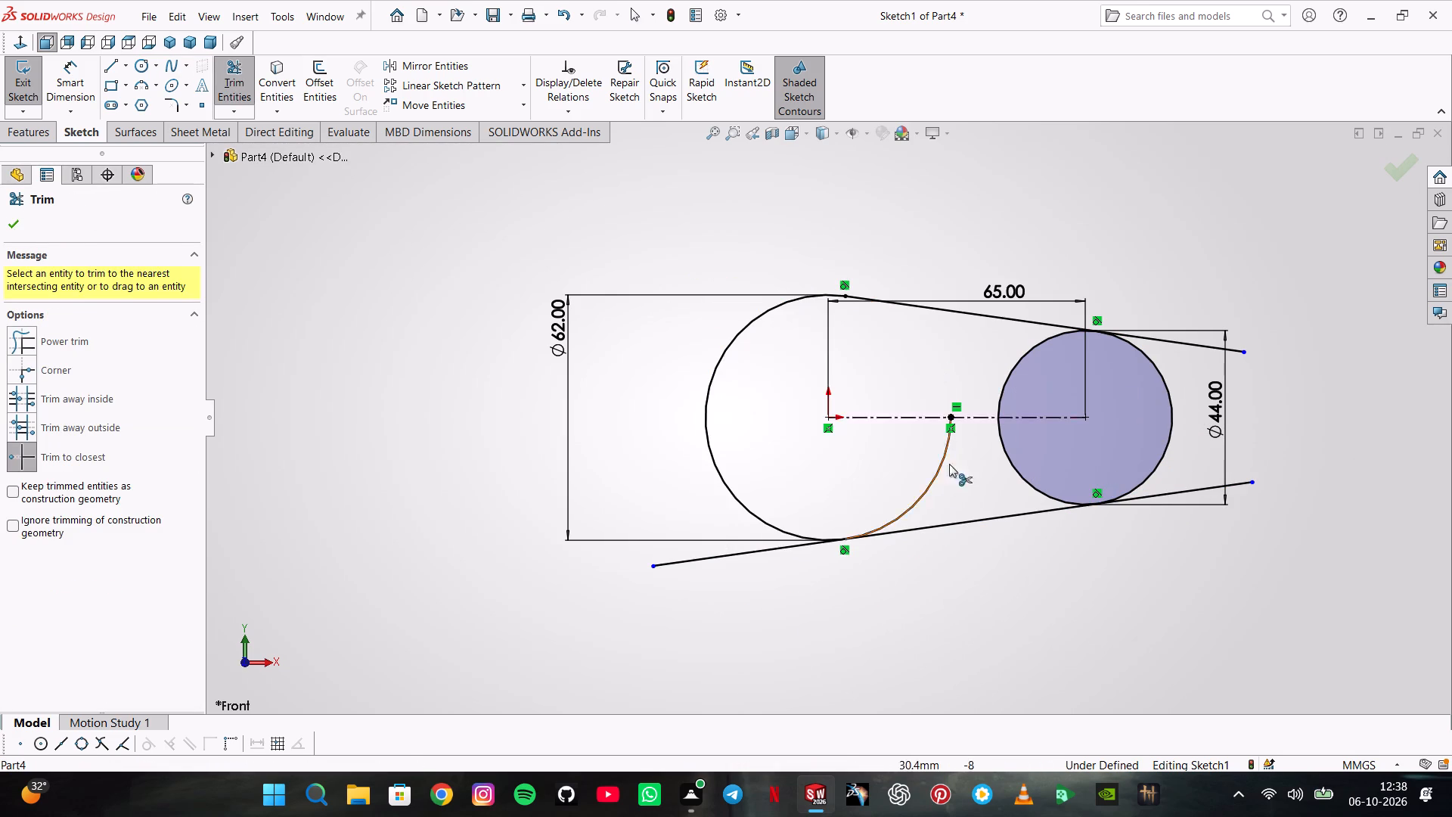
left_click(932, 499)
left_click(929, 489)
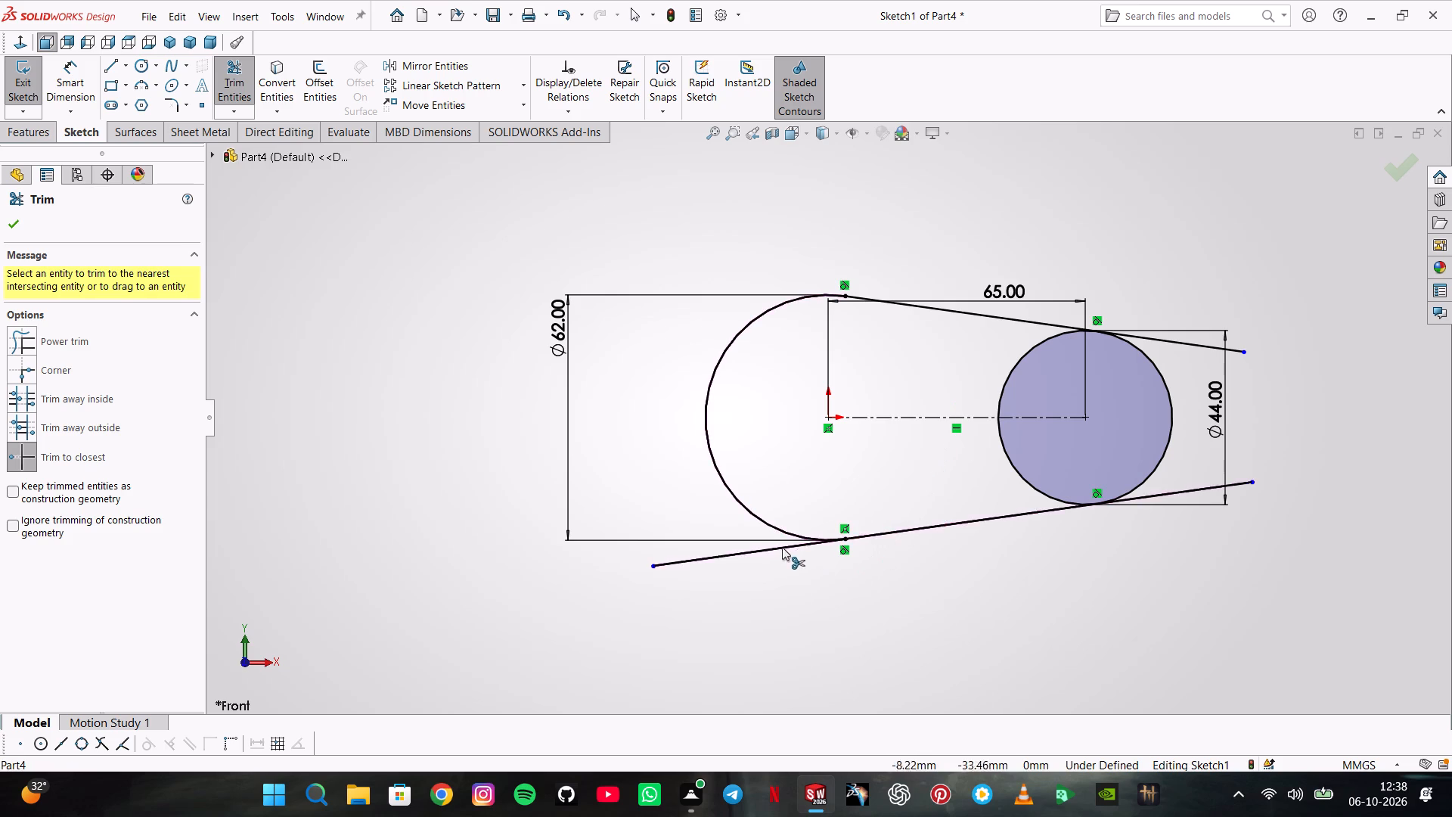
left_click(781, 546)
left_click(1035, 352)
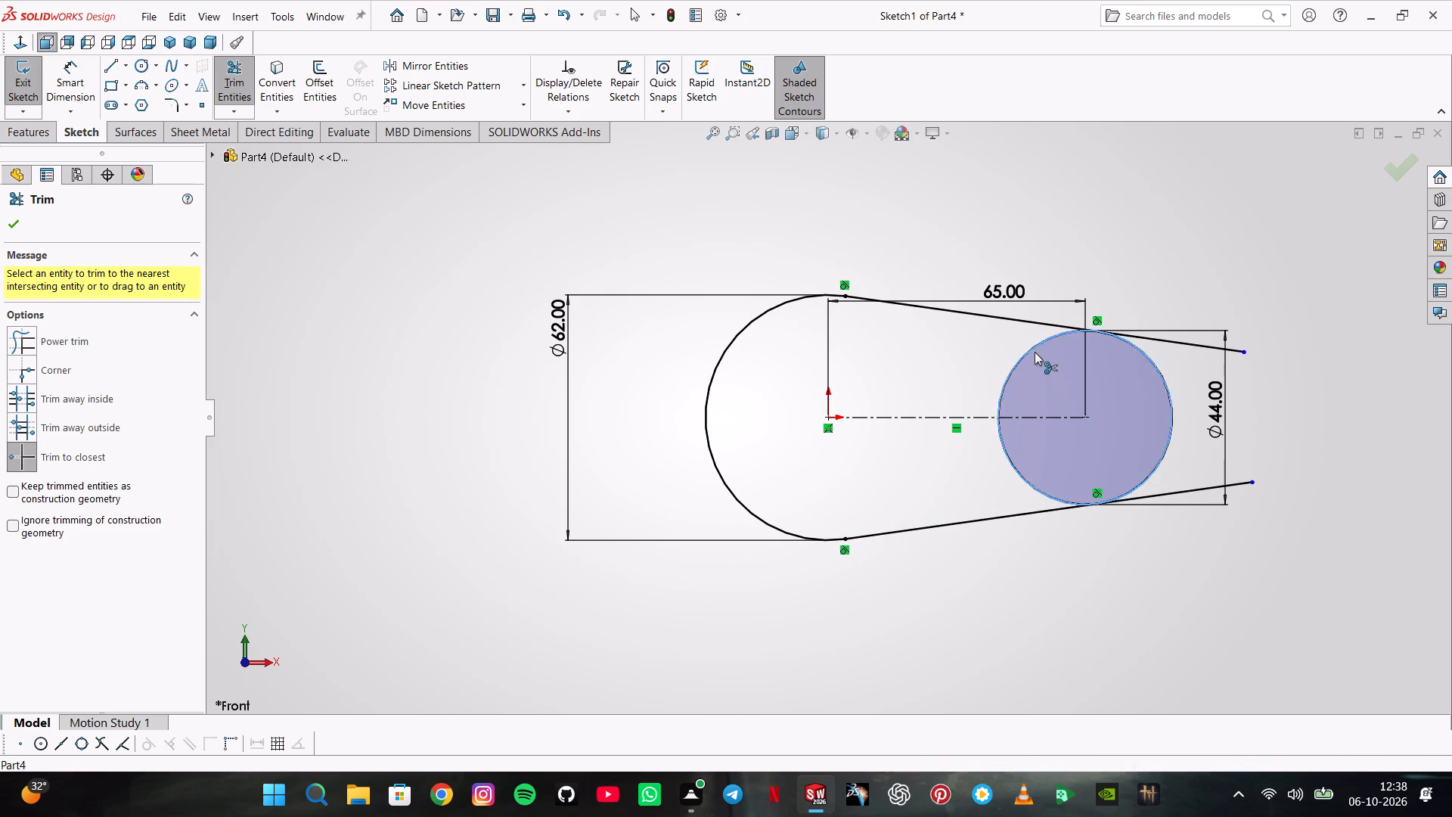
left_click(1001, 455)
left_click(1004, 455)
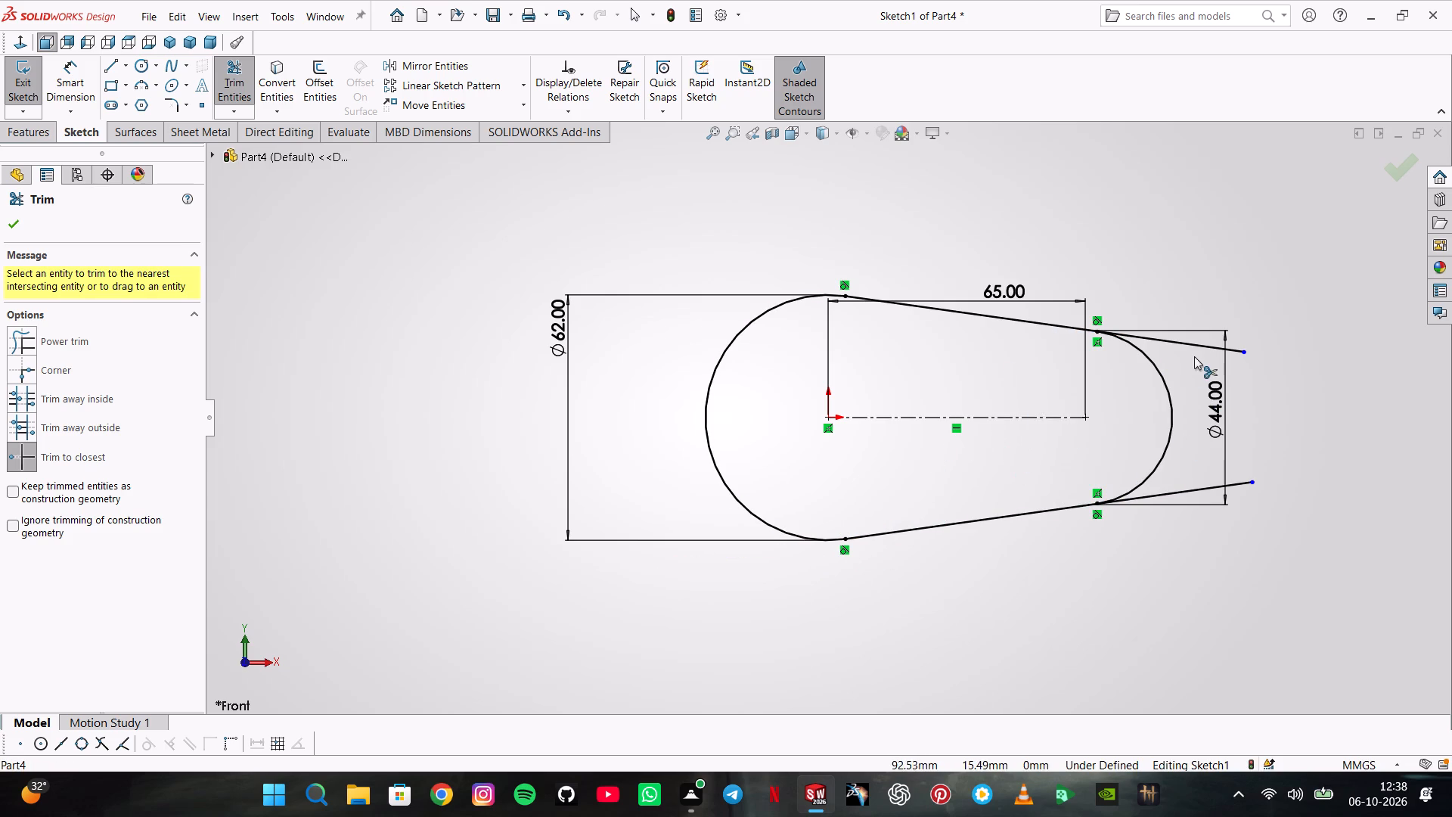
left_click(1204, 341)
left_click(1205, 346)
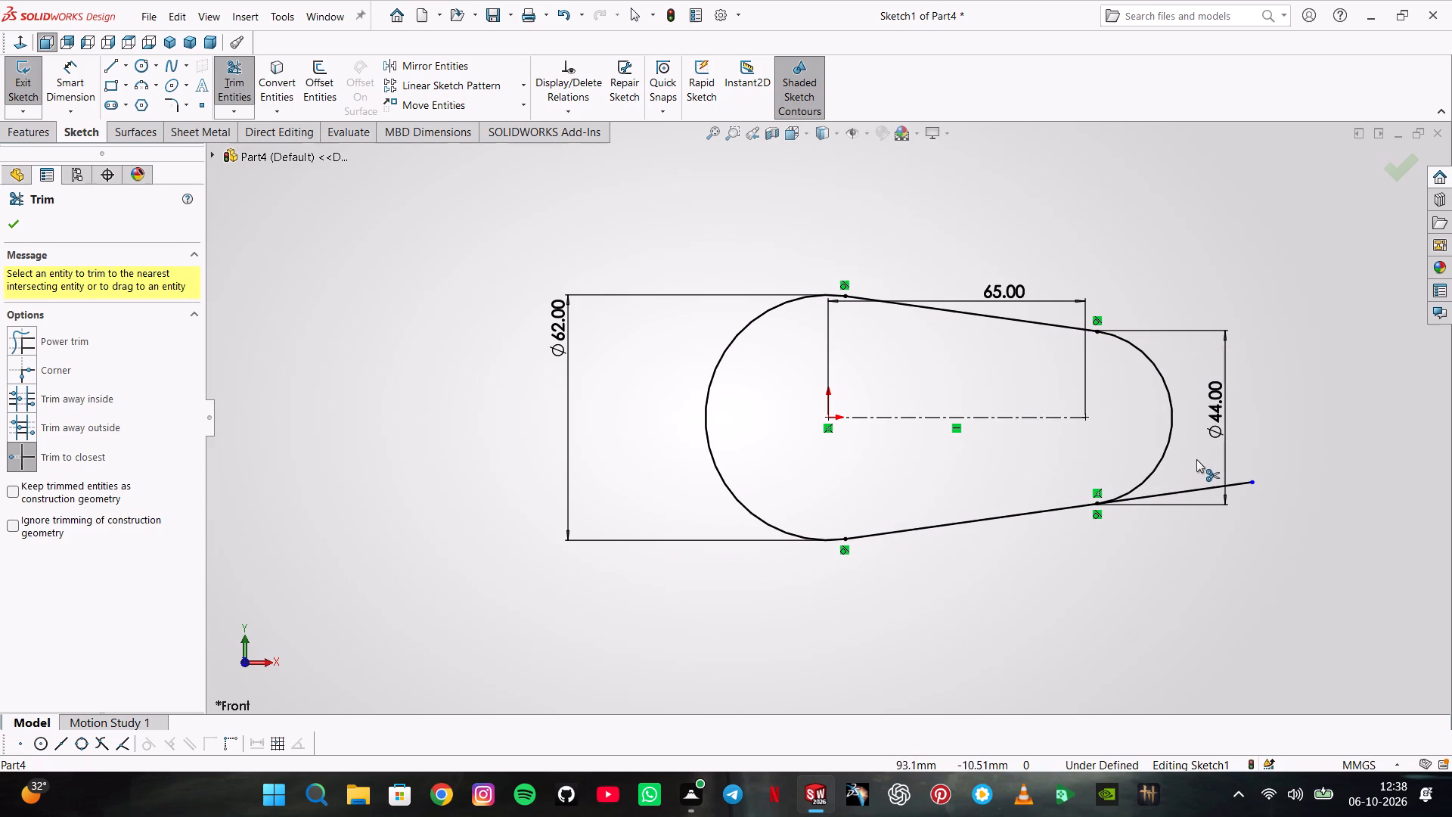
left_click(1198, 485)
left_click(1199, 487)
key("Escape")
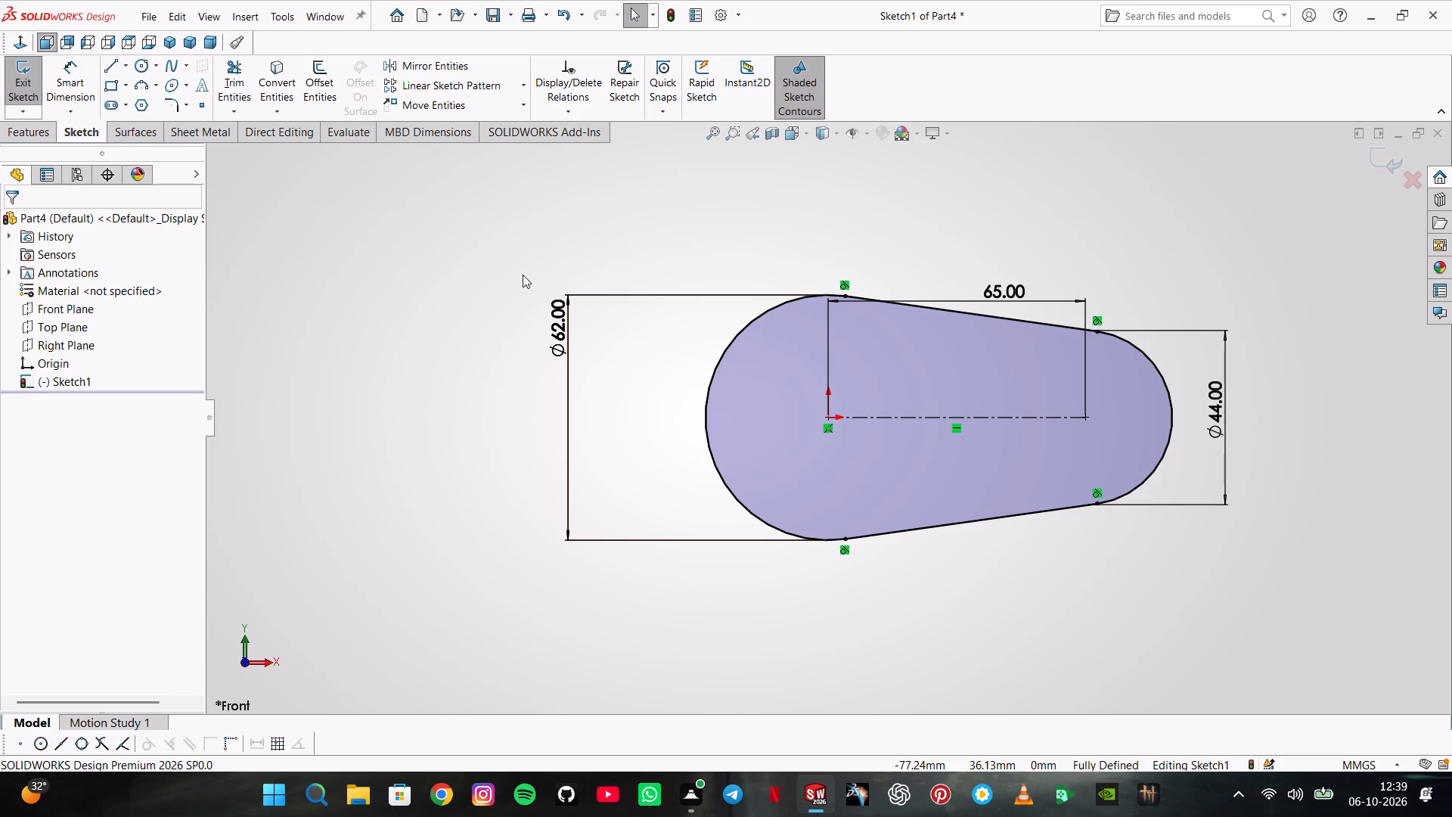
Draw a full circle coinciding with the 44 mm arc and another about 38 mm in diameter centred on the origin.
left_click(141, 73)
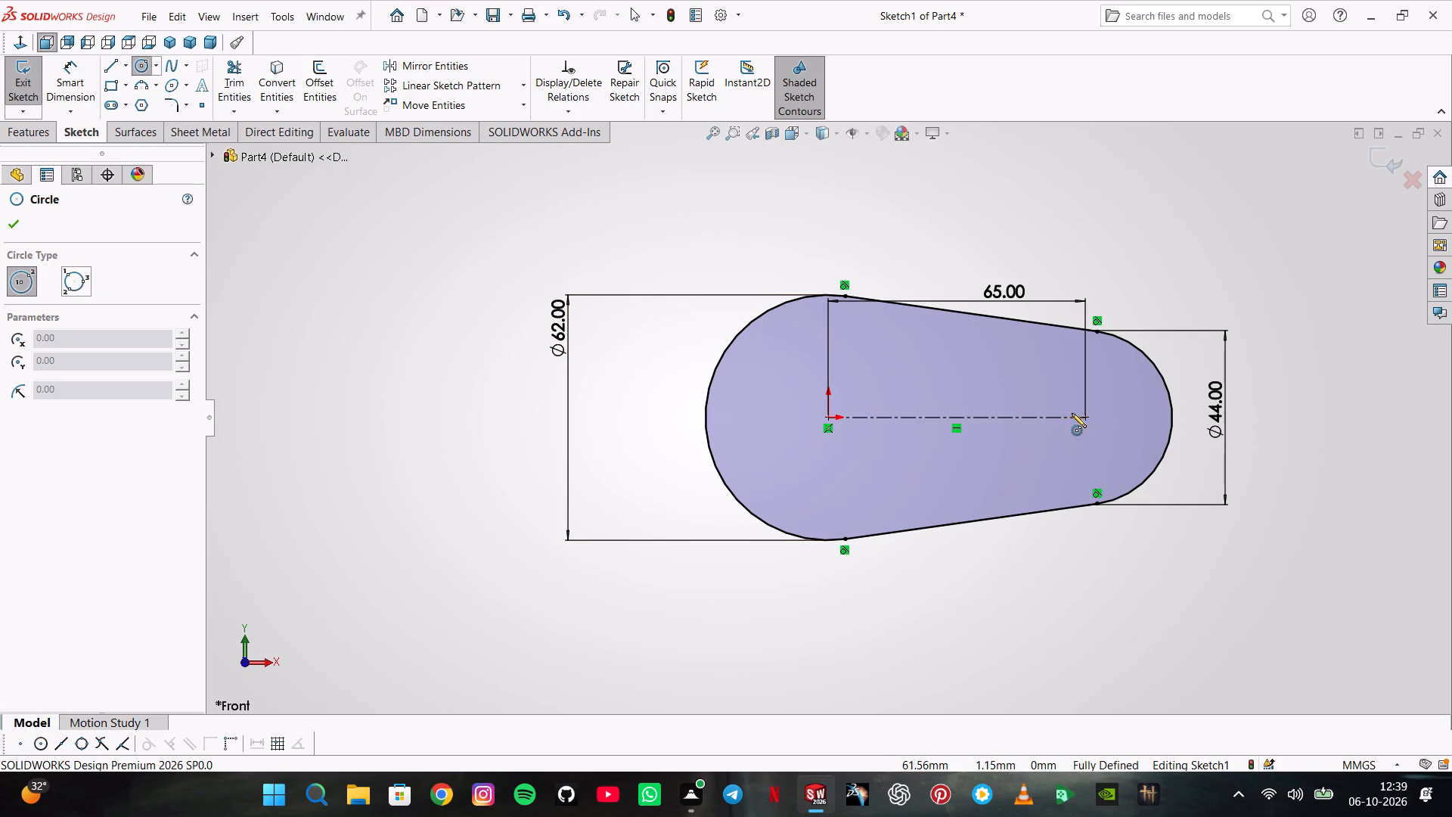
left_click(1083, 415)
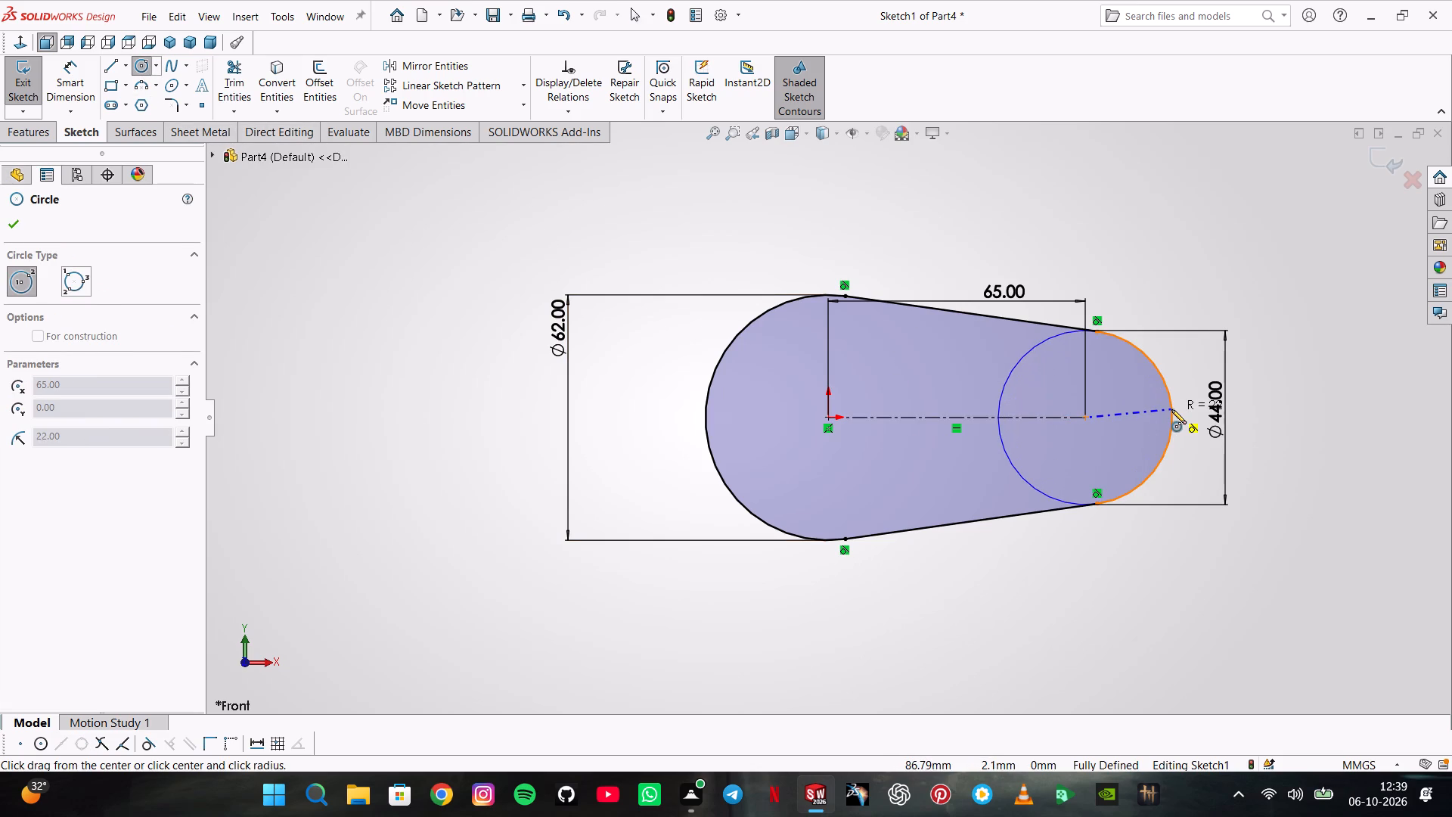
left_click(1171, 409)
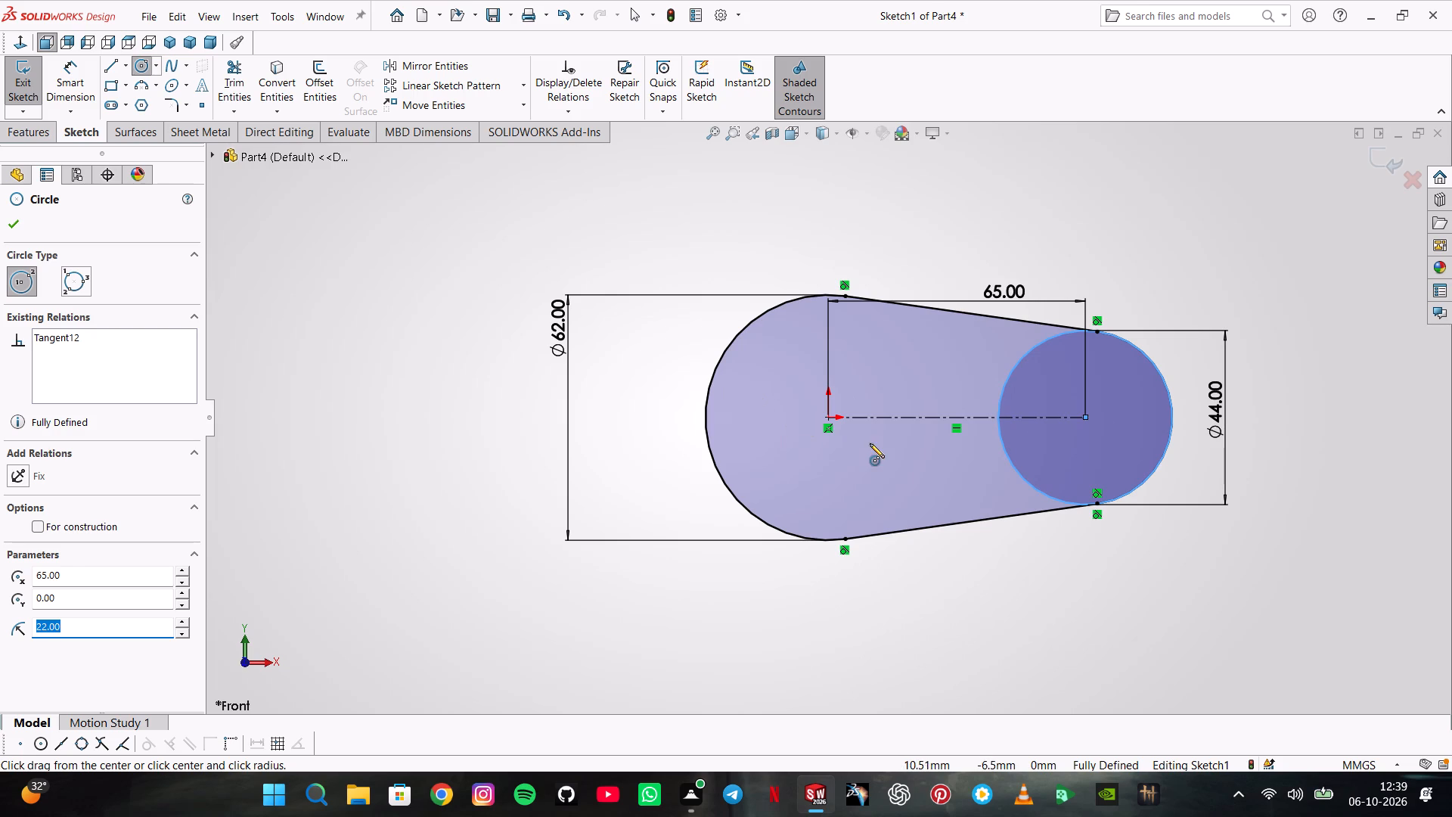
left_click(825, 415)
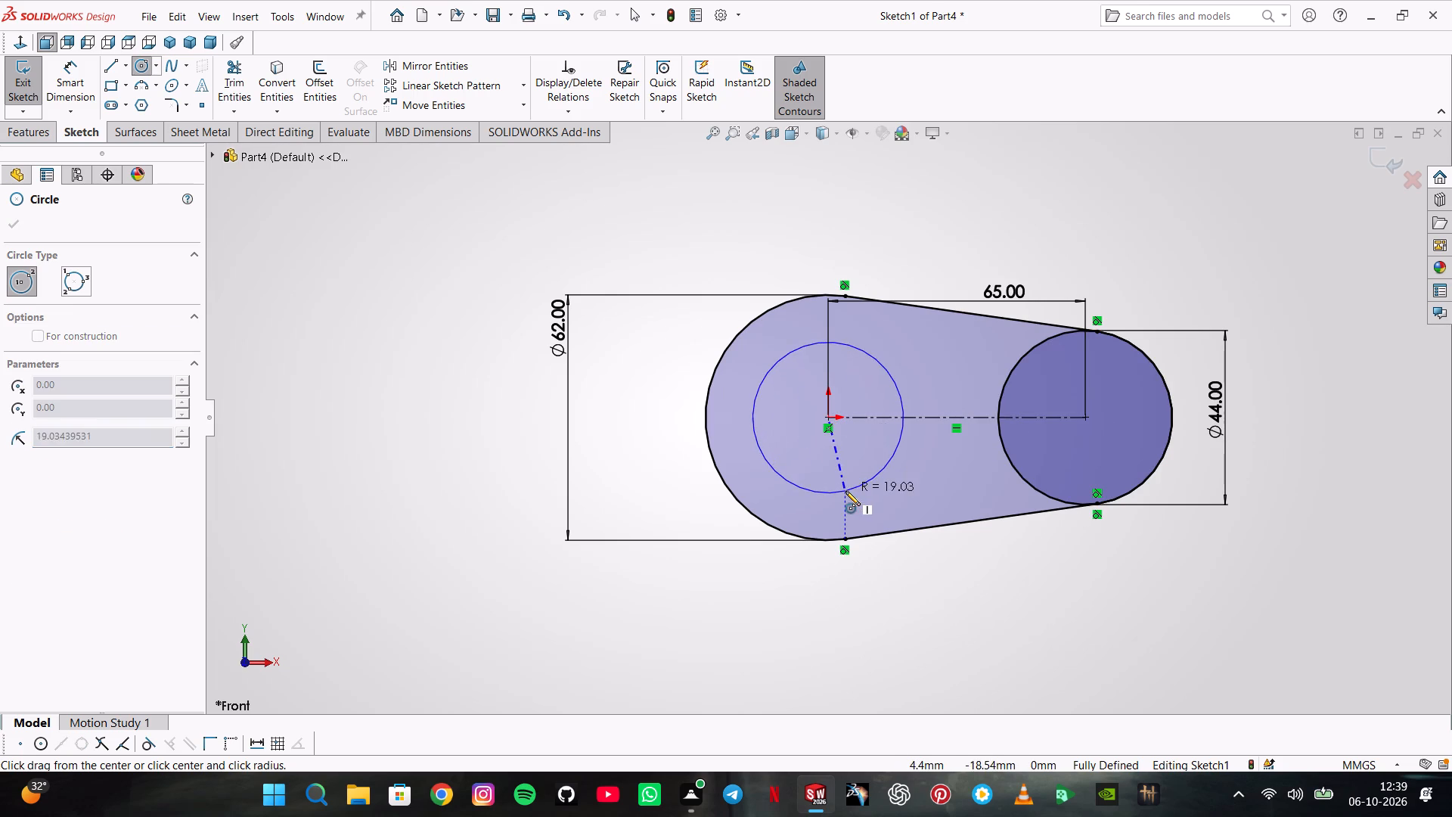
left_click(845, 491)
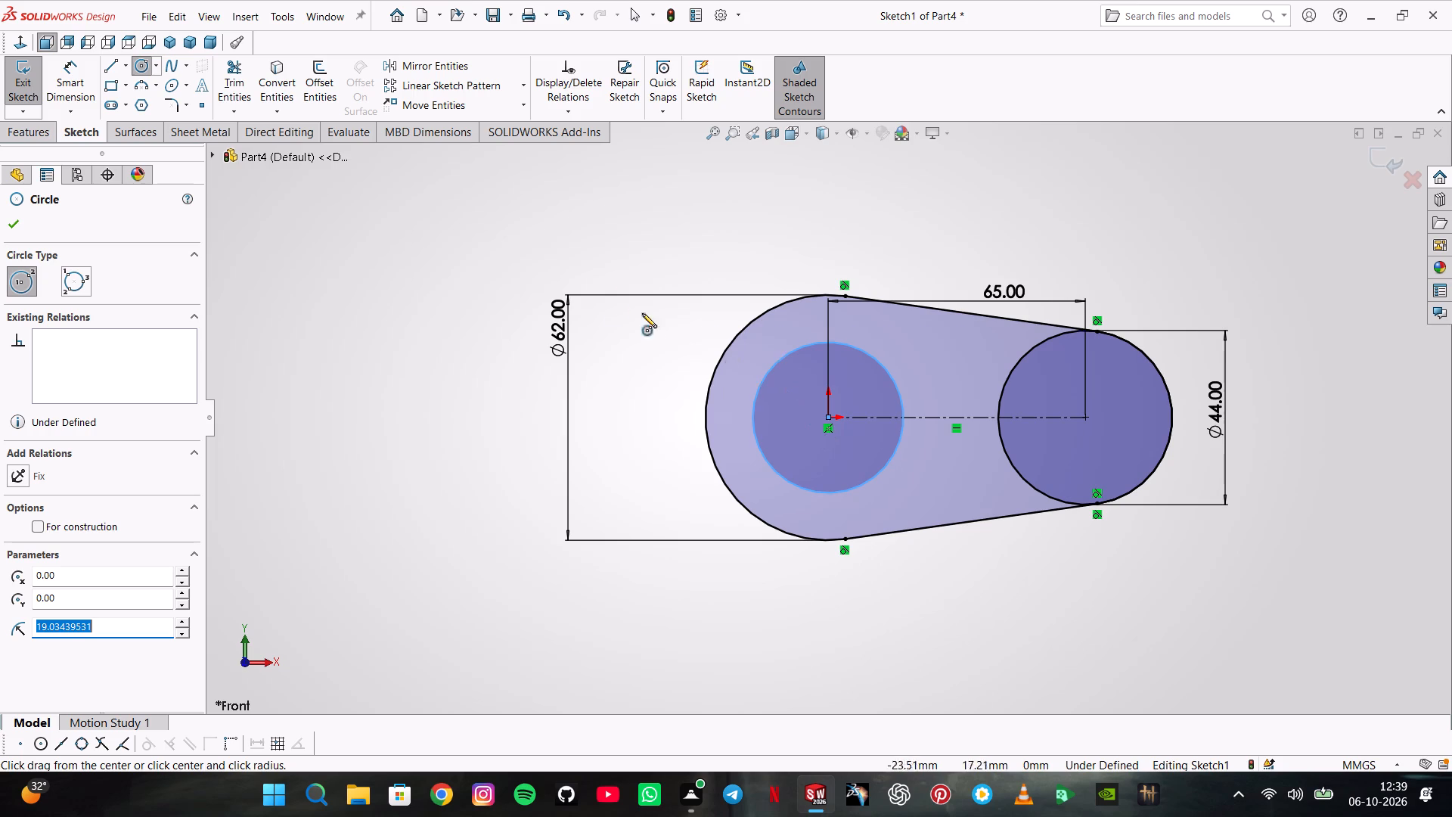
Draw a center rectangle about 13 by 5 mm where the origin circle crosses the centerline.
left_click(116, 82)
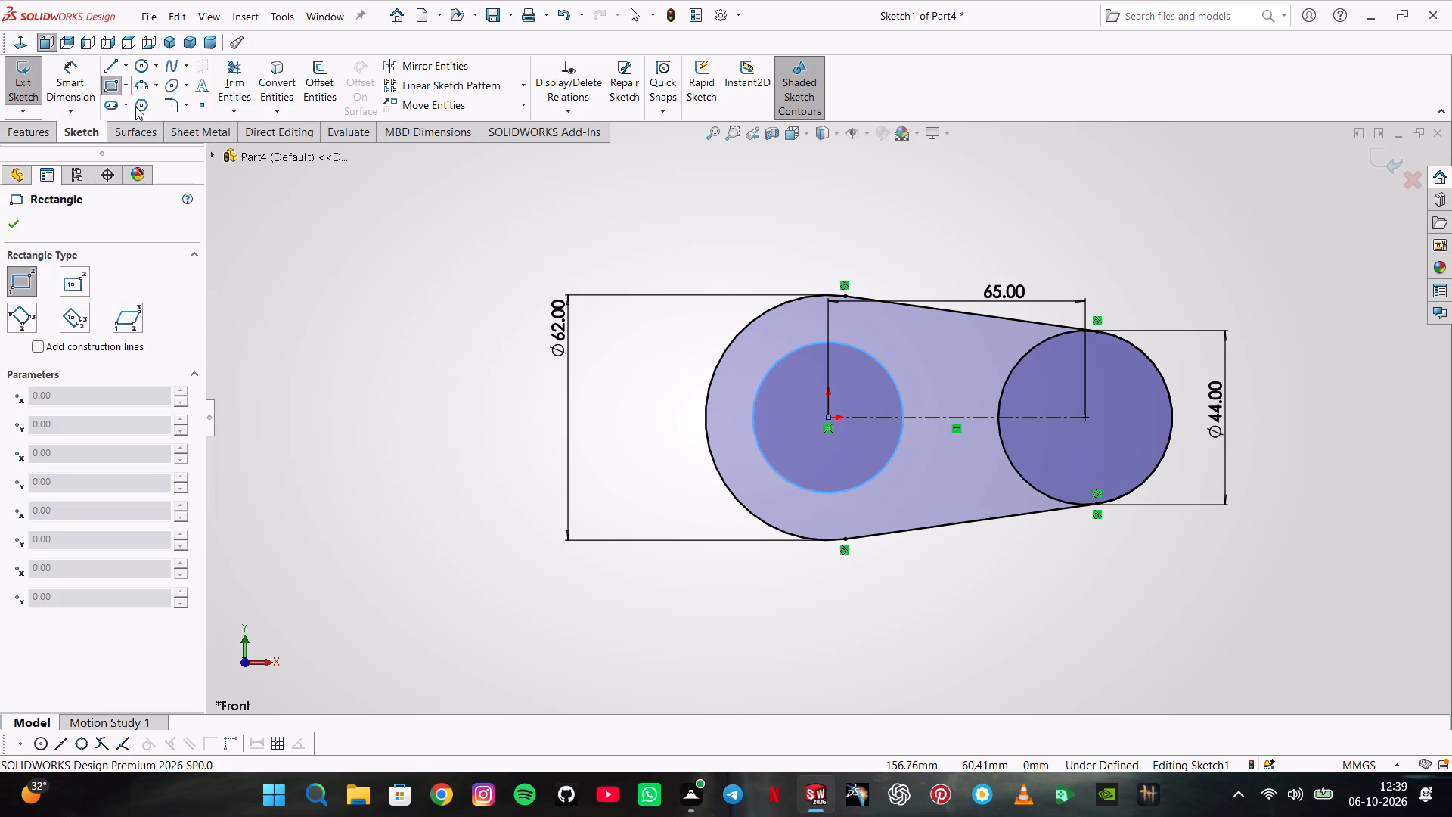
left_click(126, 85)
left_click(136, 123)
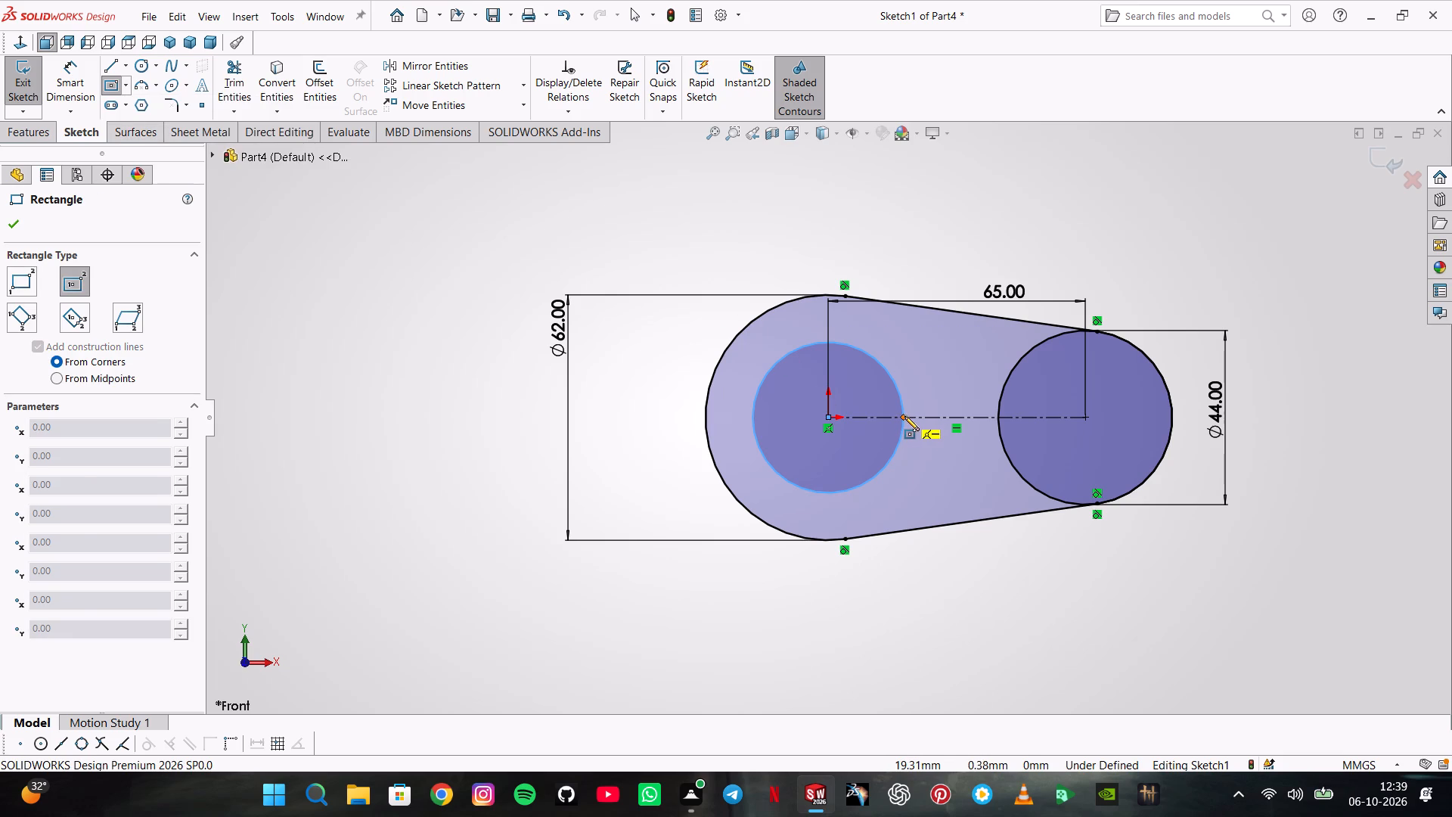
left_click(904, 416)
left_click(929, 407)
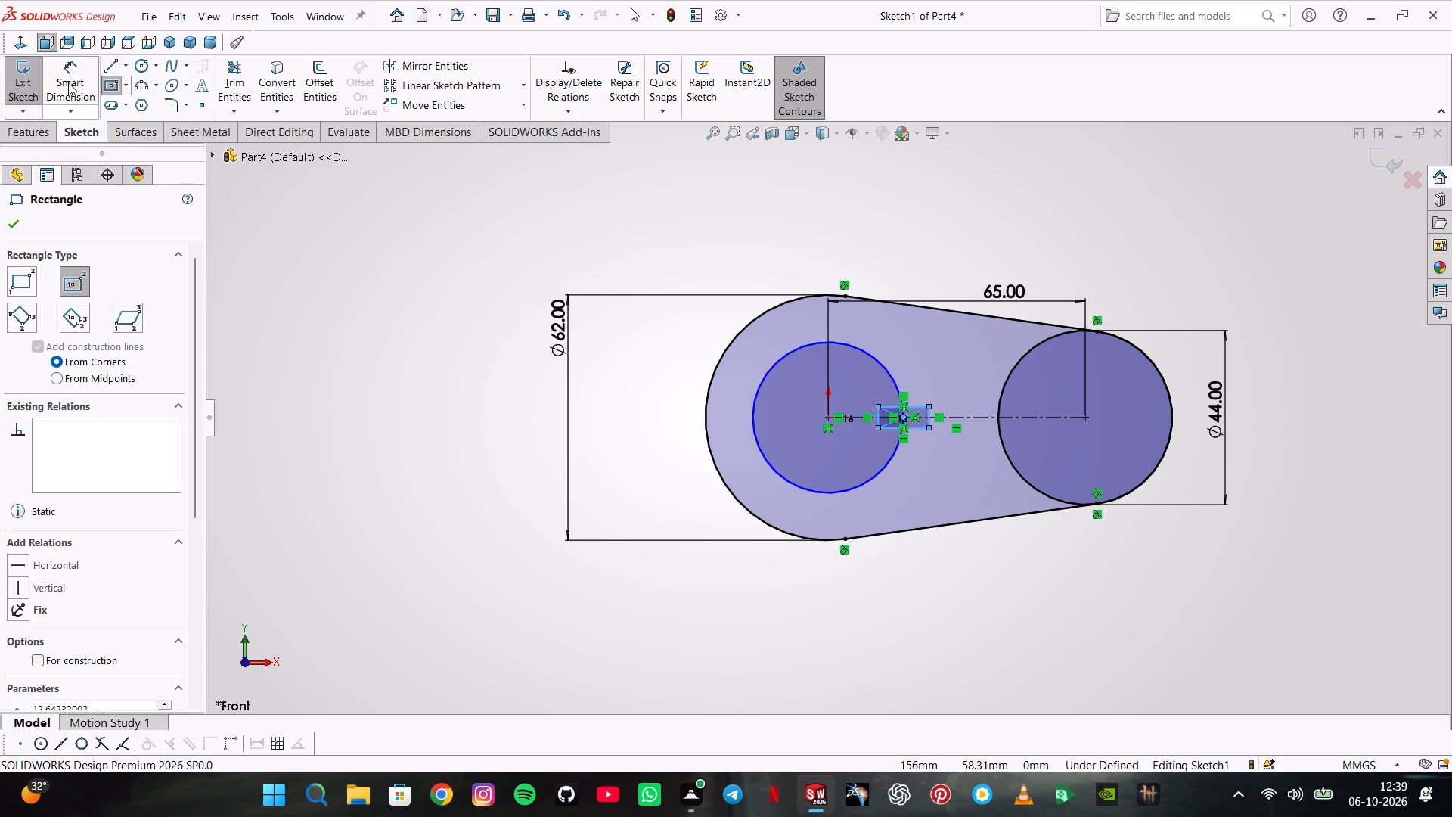
key("Escape")
Dimension the diameter of the inner circle at the origin and set it to 26 mm.
left_click(68, 82)
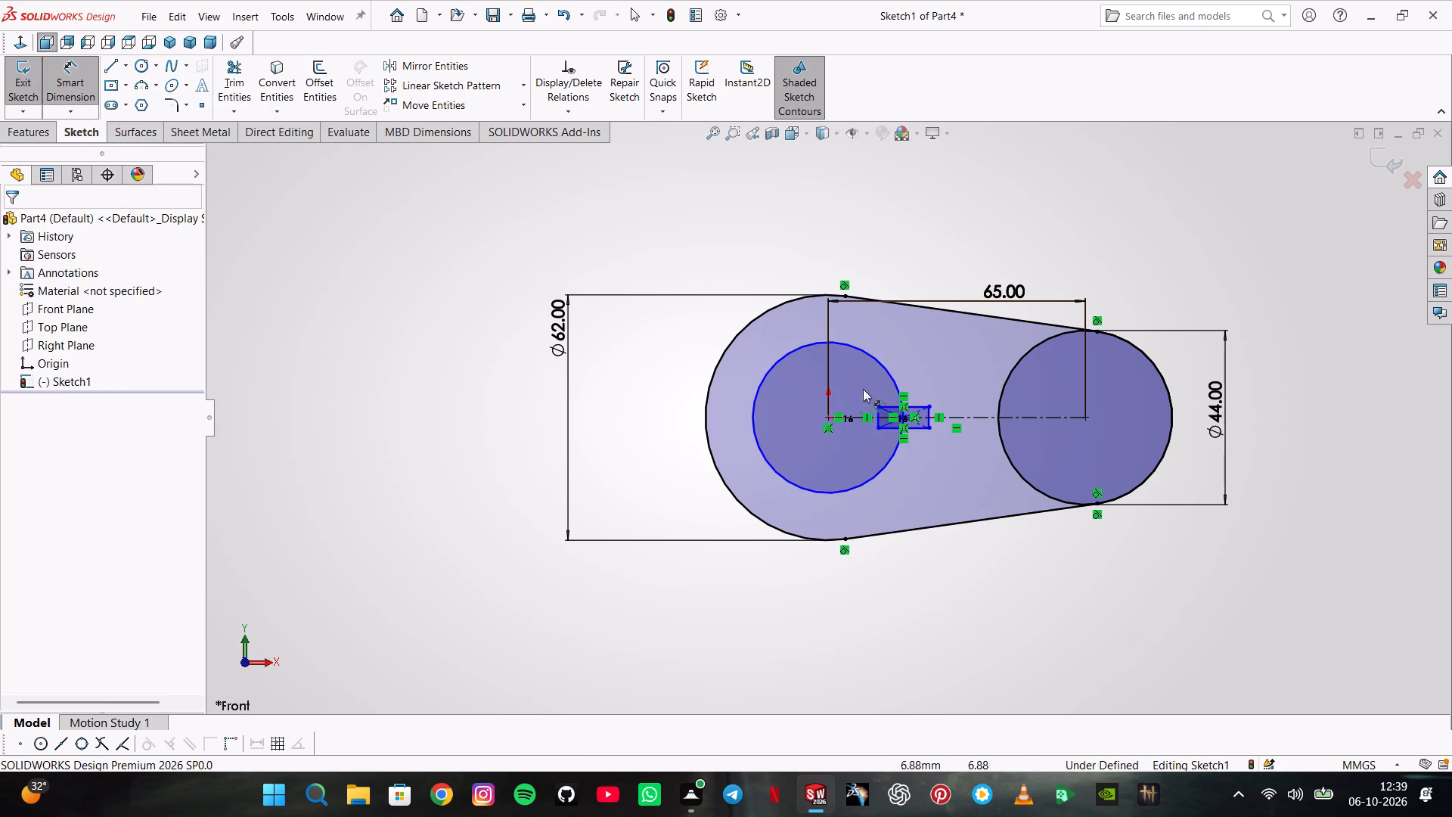
left_click(872, 361)
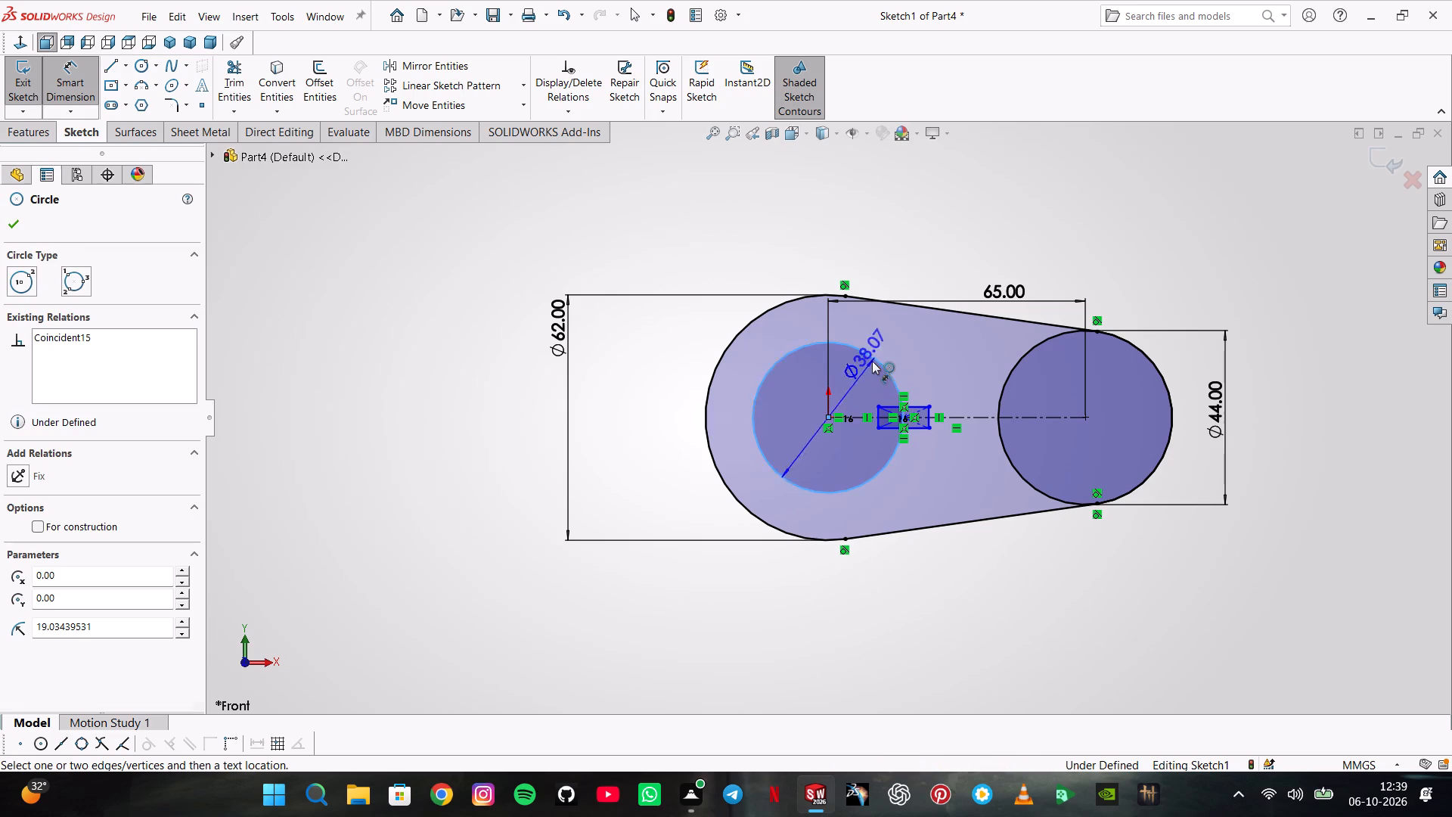
left_click(659, 348)
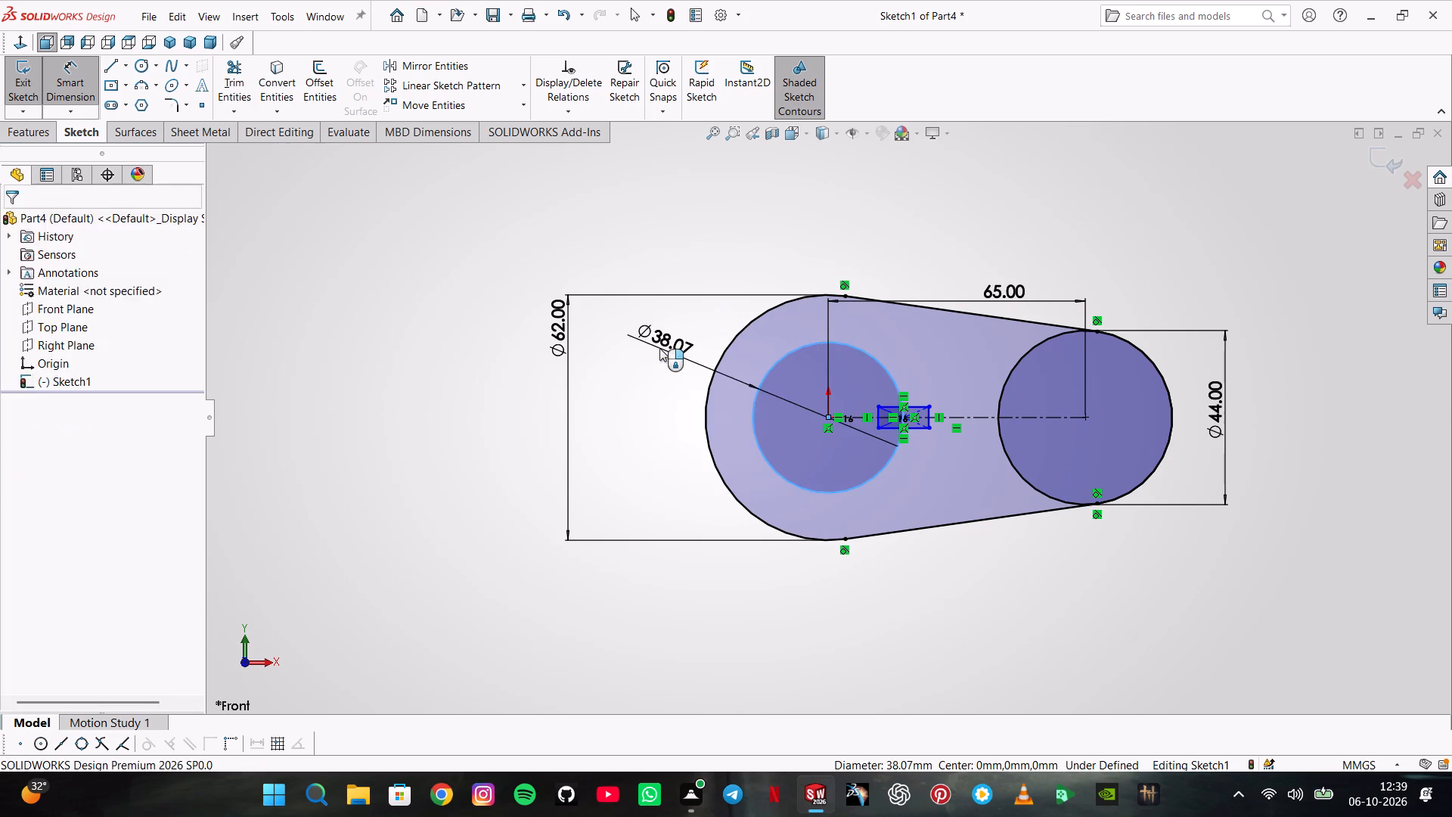
type("26")
key("Return")
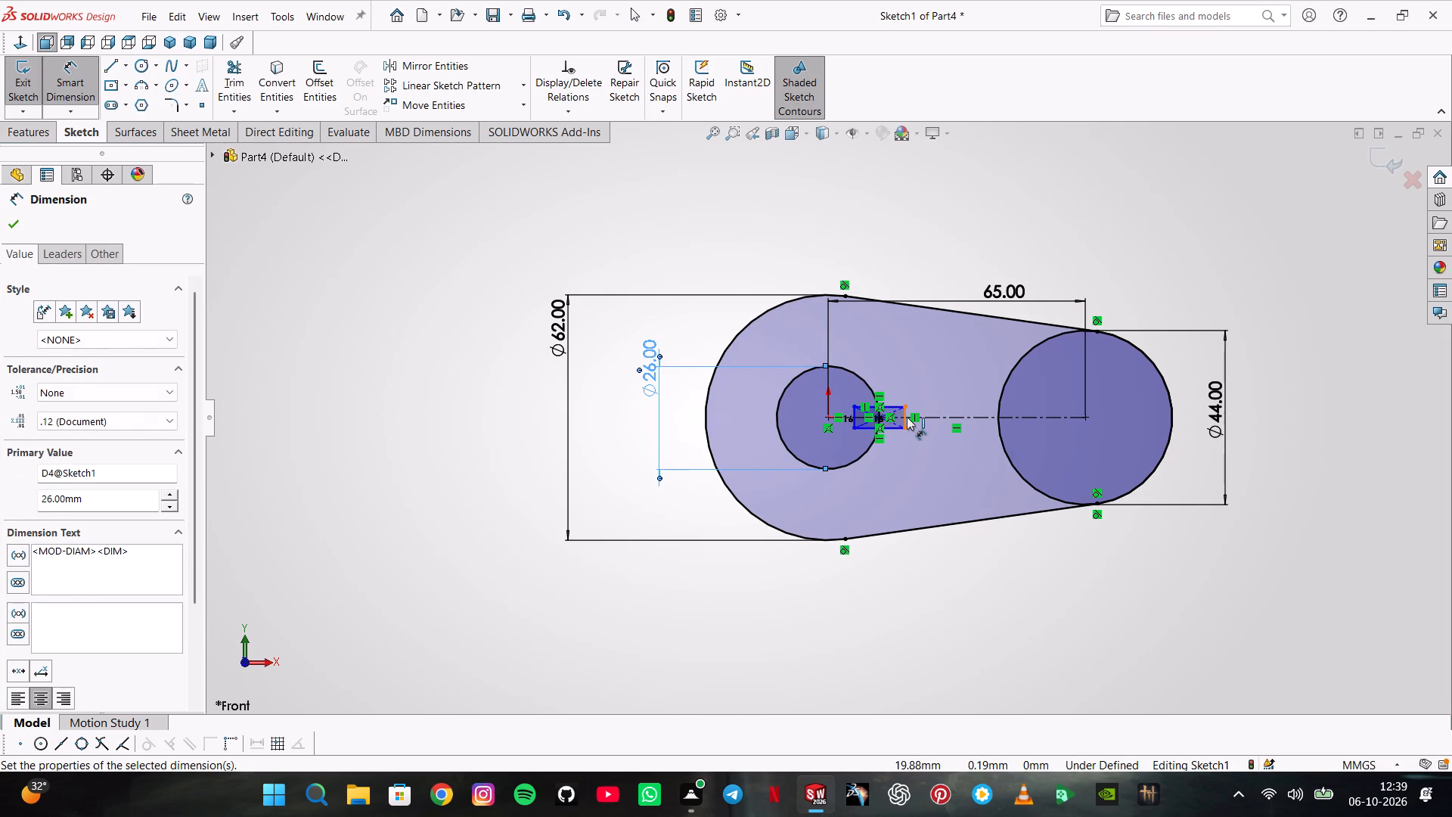
Dimension the small rectangle on the 26 mm circle to 4 mm high and 10 mm wide.
left_click(907, 417)
left_click(967, 408)
key("4")
key("Return")
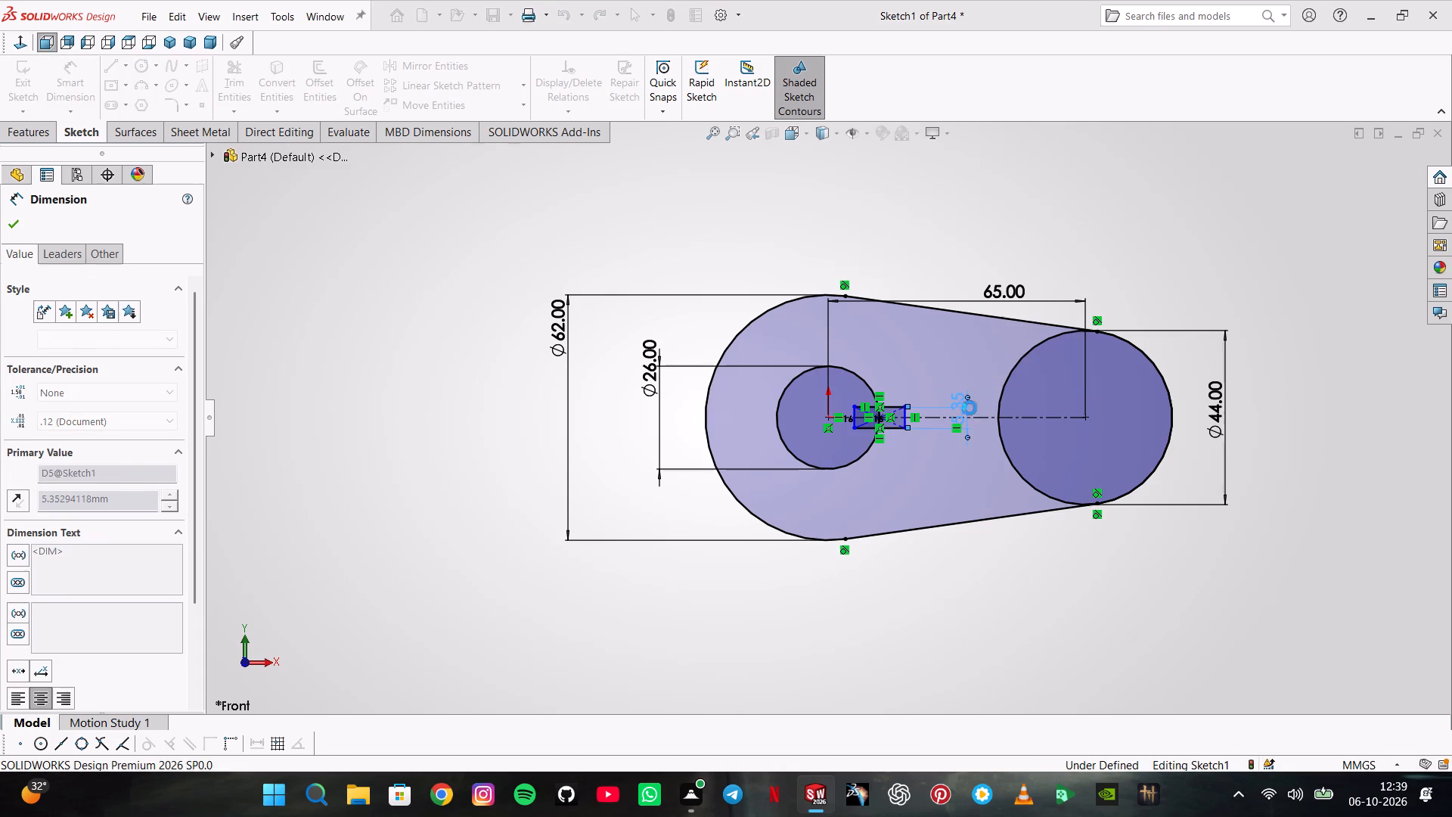
scroll(880, 410, "down", 5)
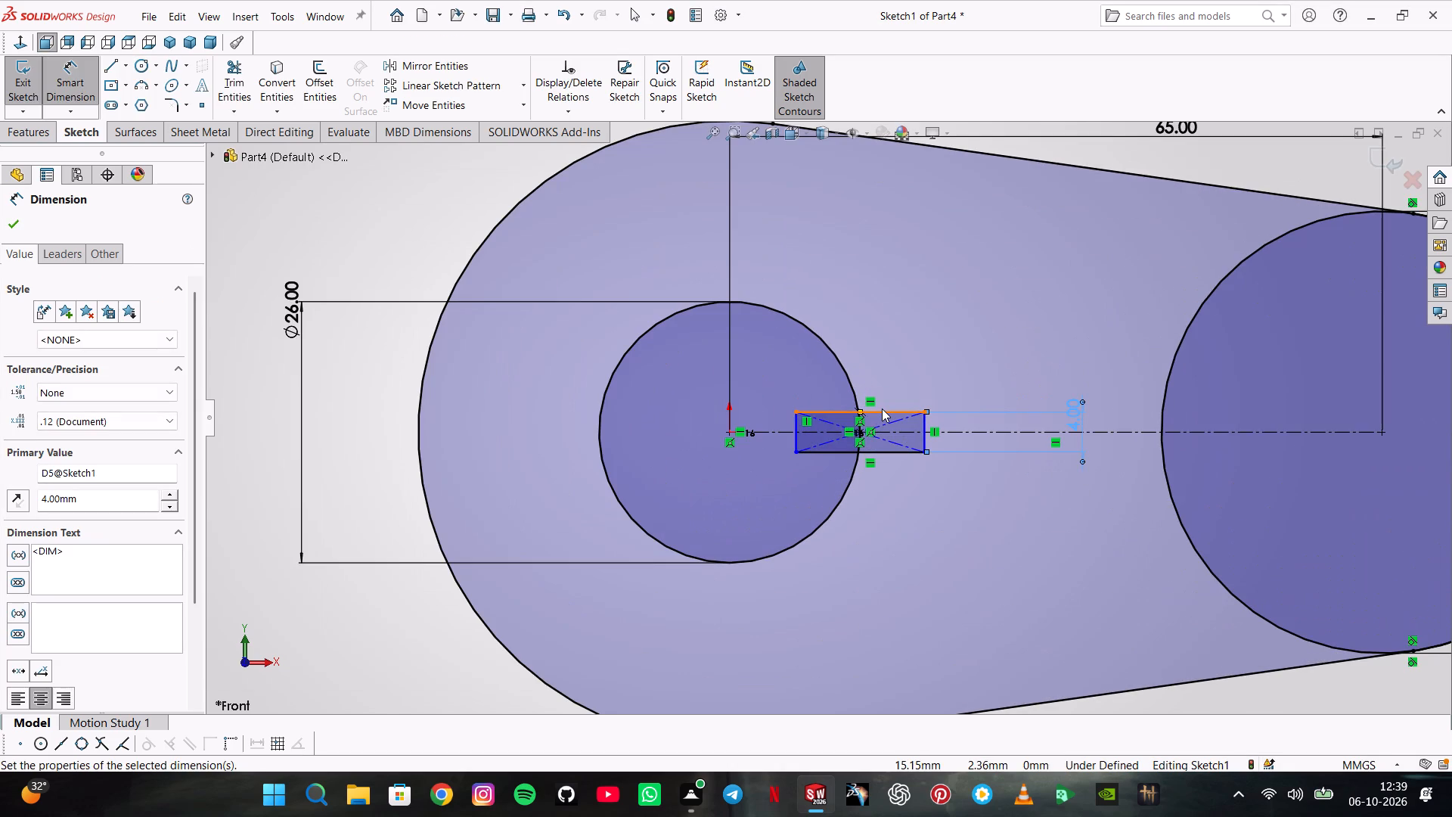
left_click(882, 408)
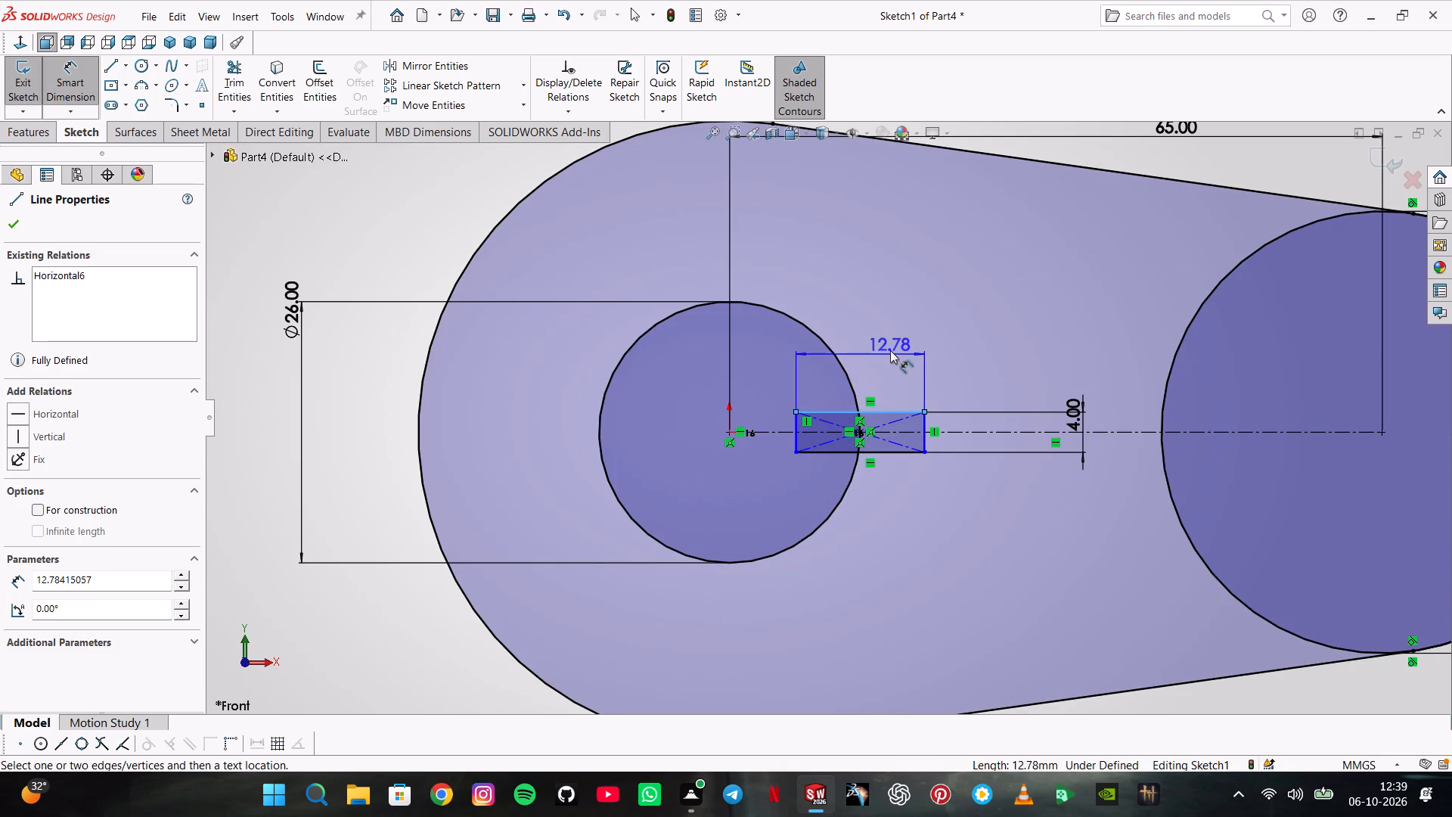
left_click(890, 350)
type("10")
key("Return")
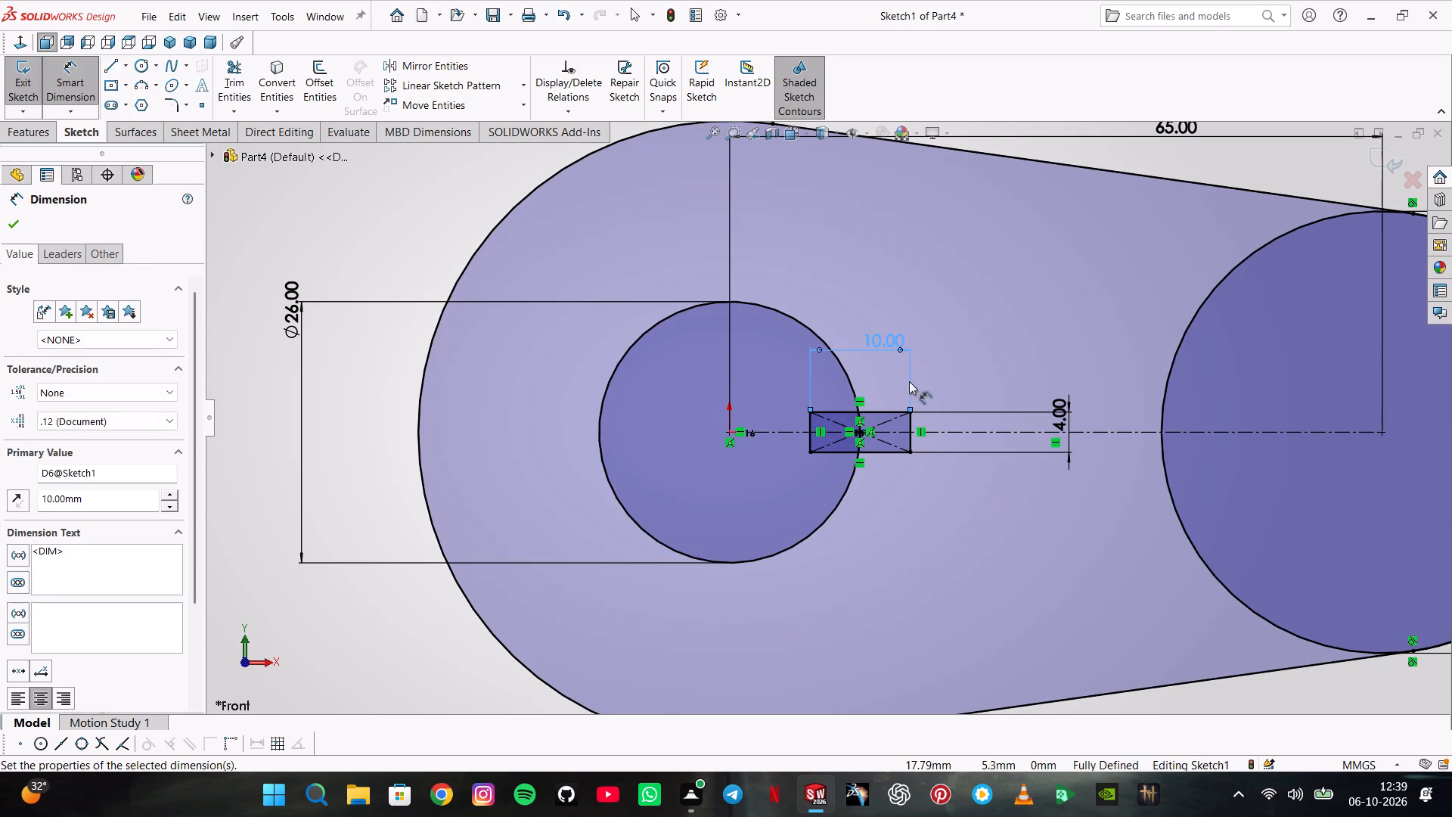
key("Escape")
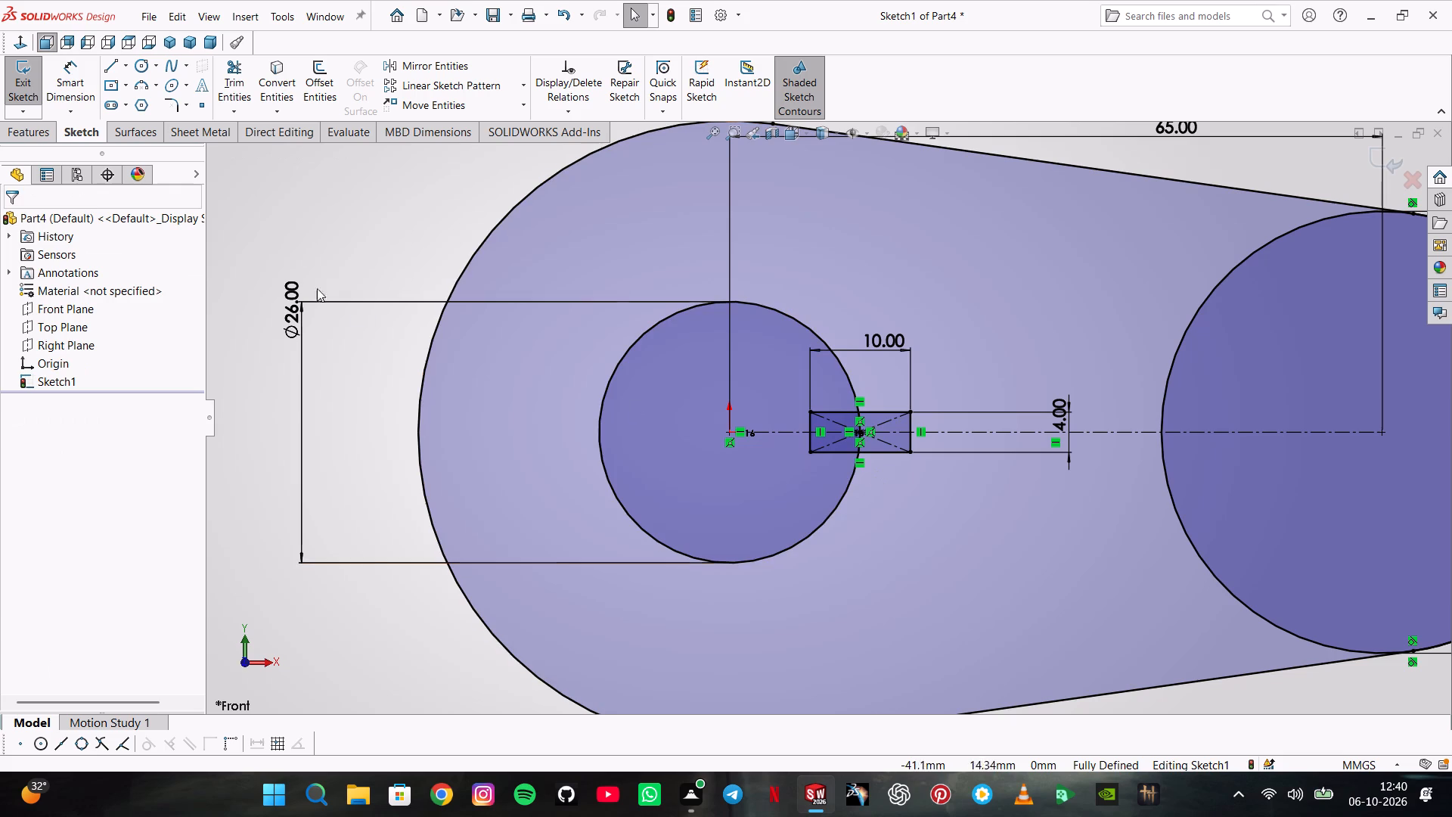
Trim the rectangle edges inside the 26 mm circle and the circle's arc across the rectangle to form a keyway notch.
left_click(242, 82)
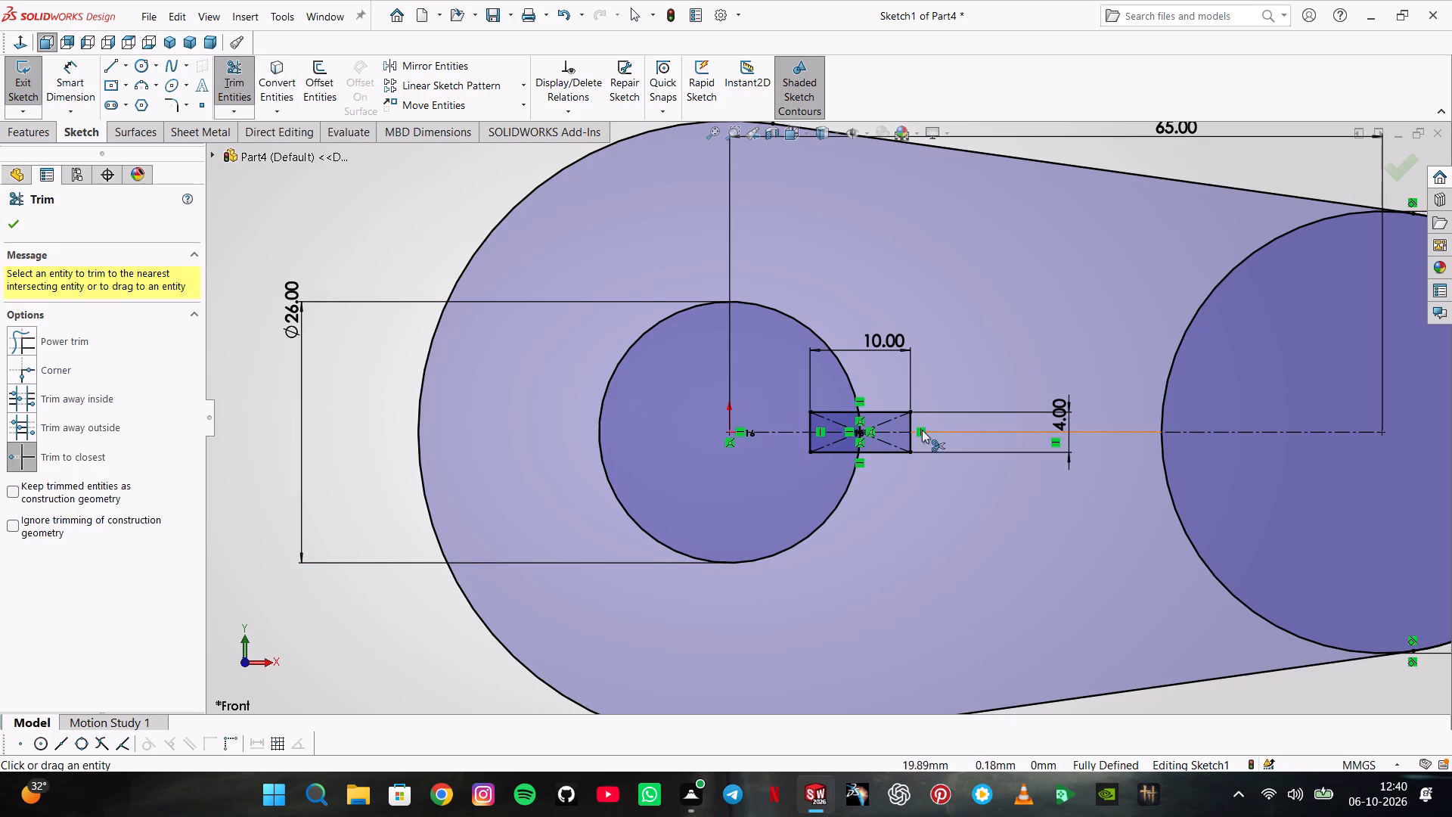
left_click(849, 412)
left_click(842, 419)
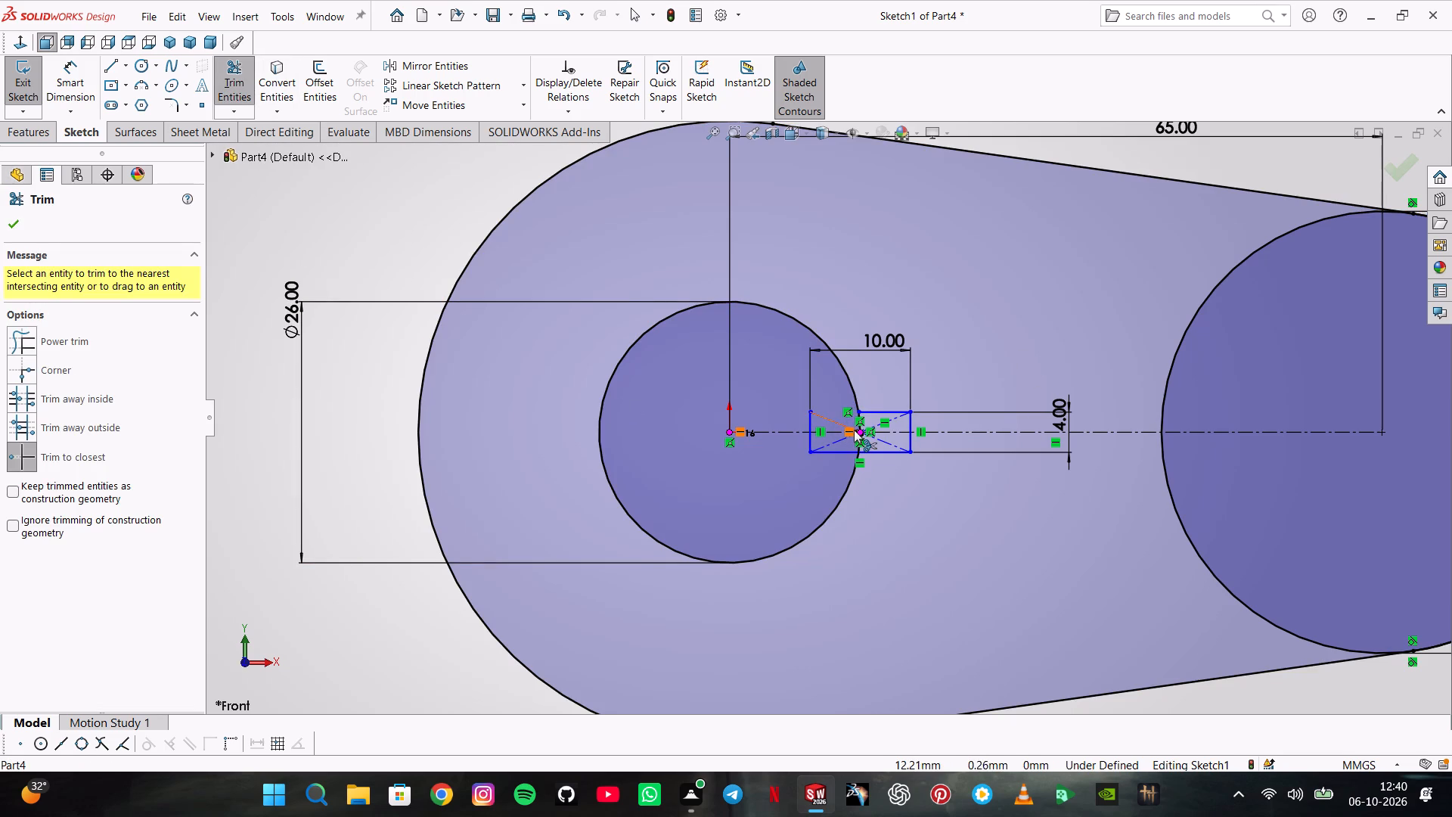
left_click(854, 430)
left_click(858, 419)
left_click(837, 423)
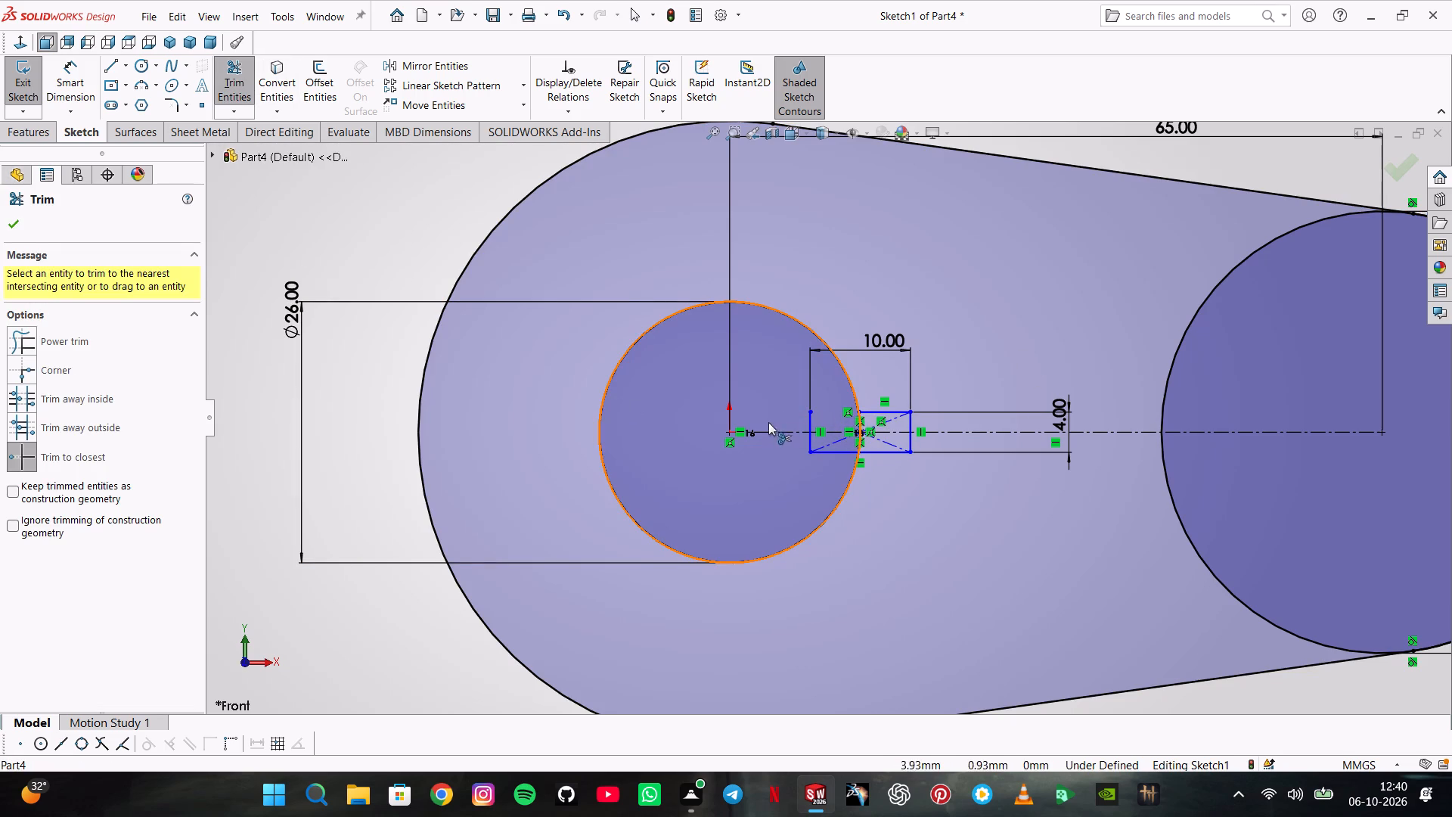
left_click(811, 422)
left_click(790, 402)
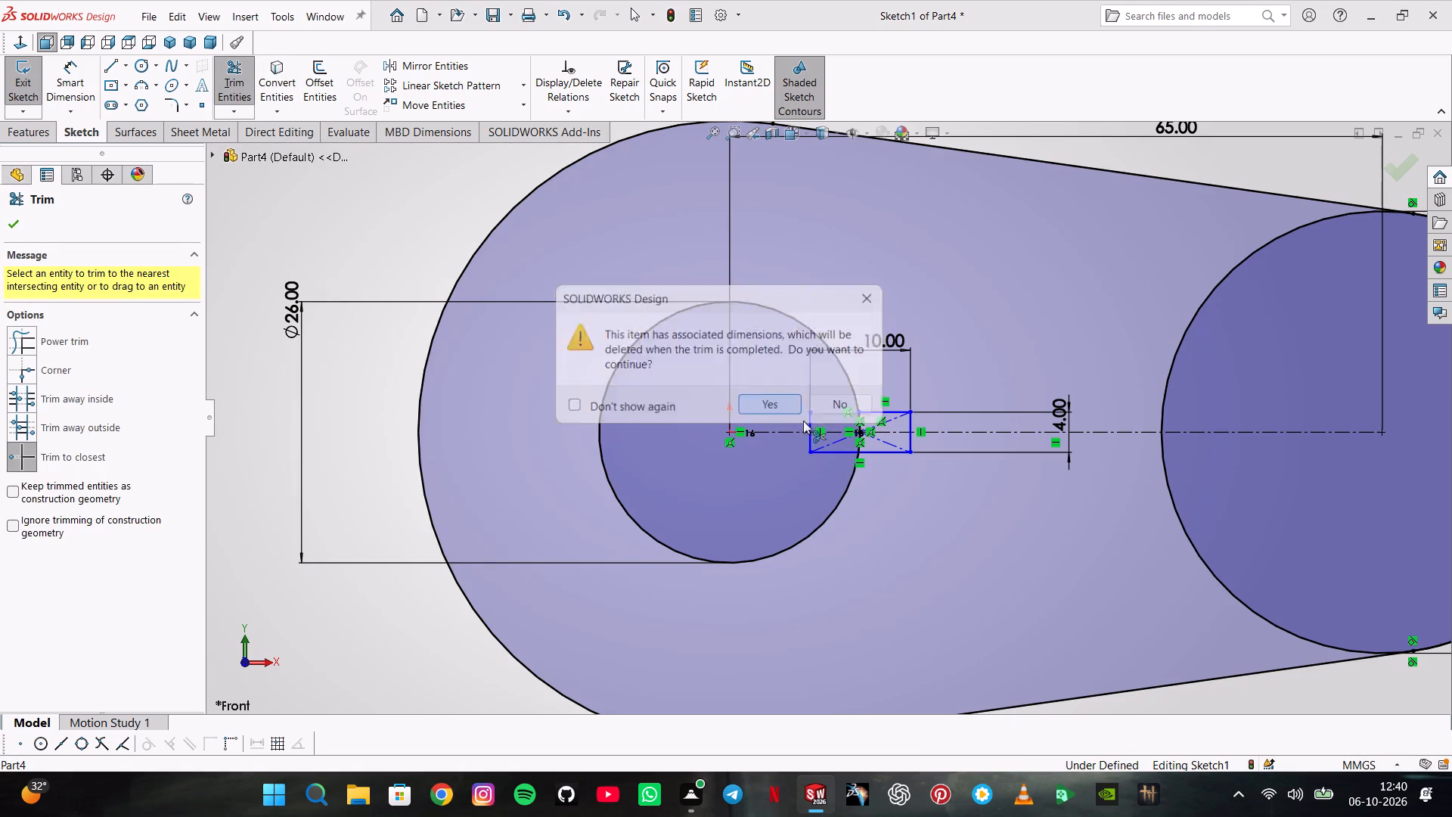
left_click(812, 450)
left_click(806, 445)
scroll(833, 432, "down", 3)
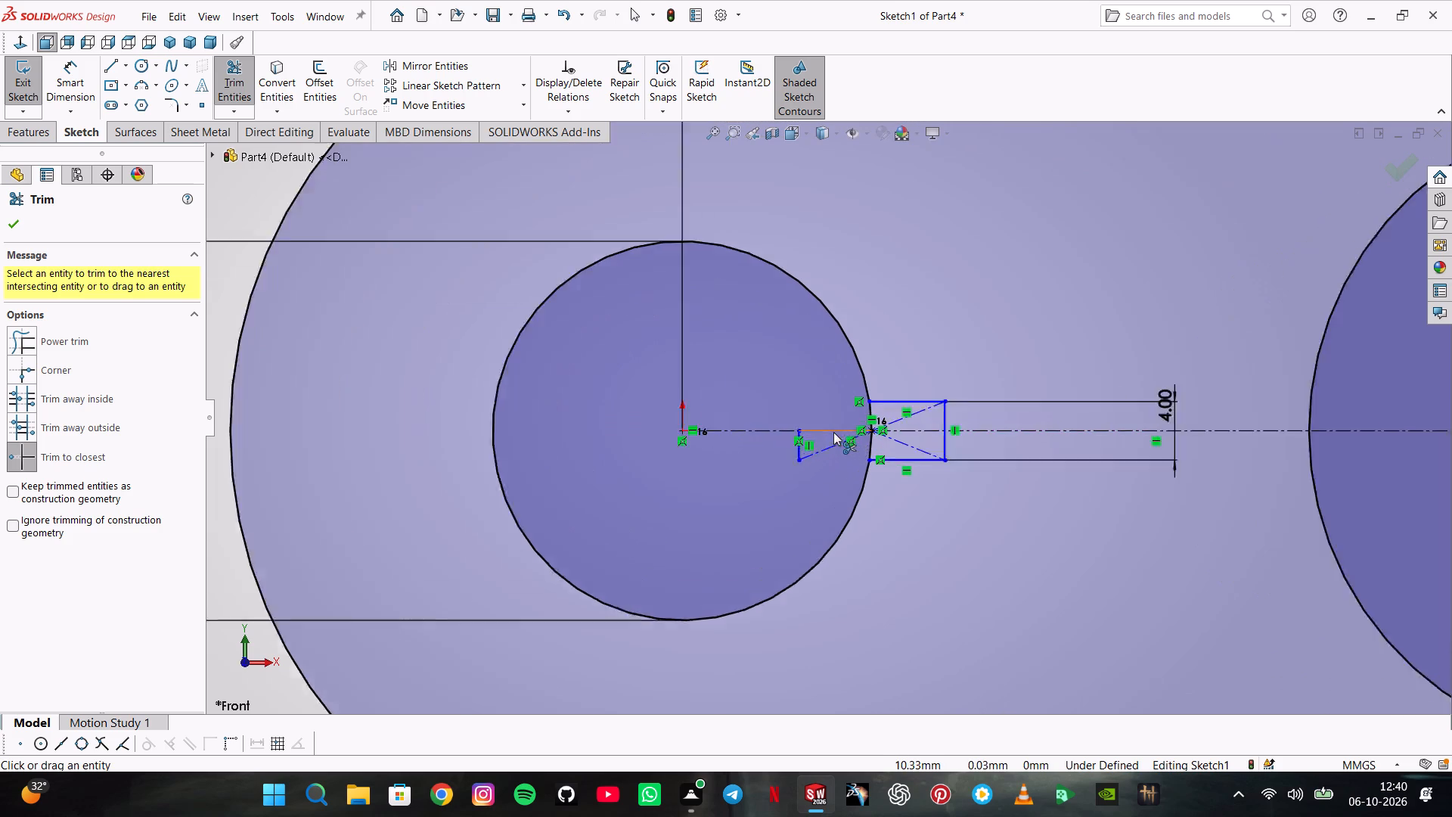
scroll(833, 432, "down", 2)
double_click(776, 463)
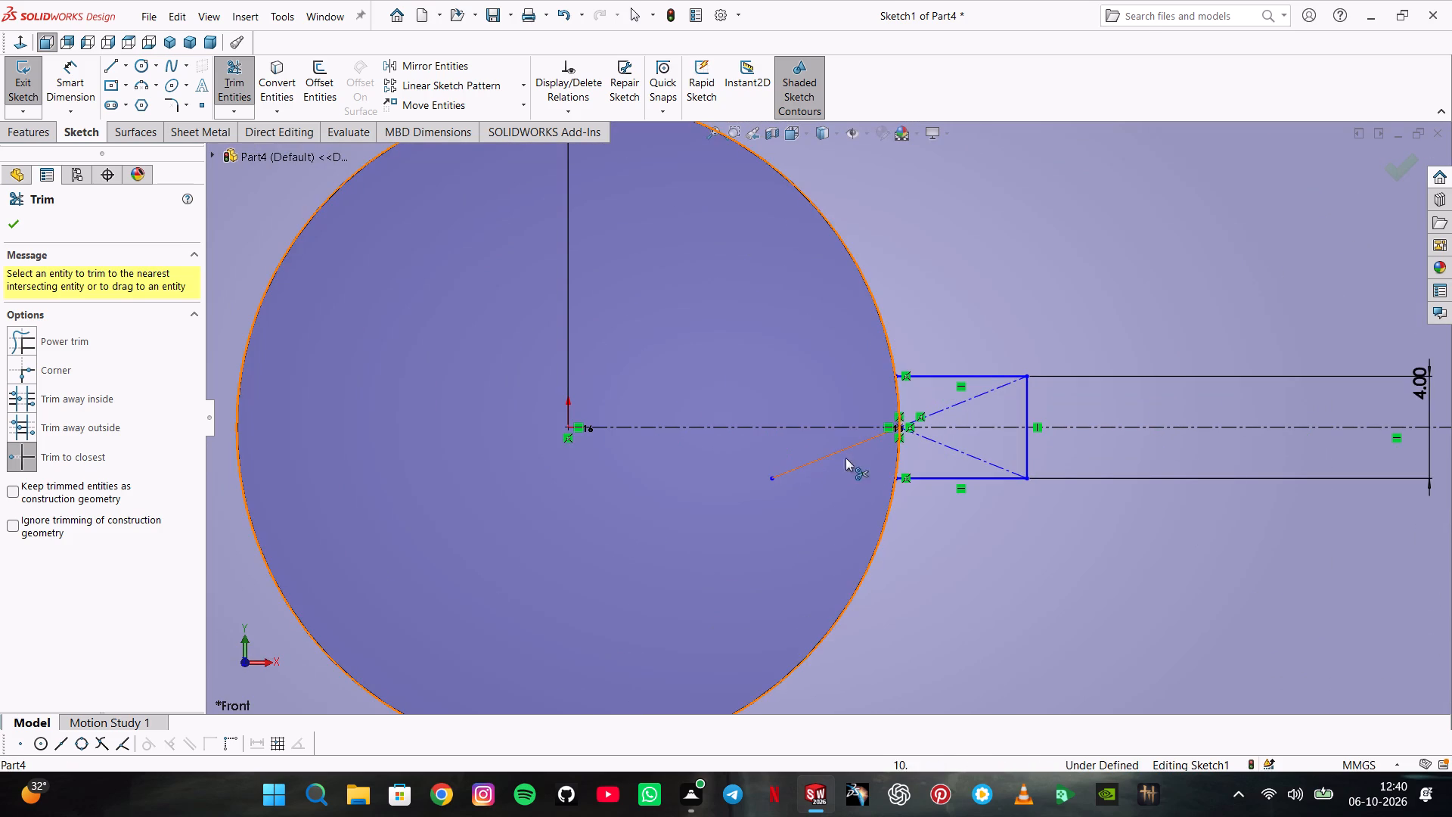
left_click(898, 451)
left_click(897, 402)
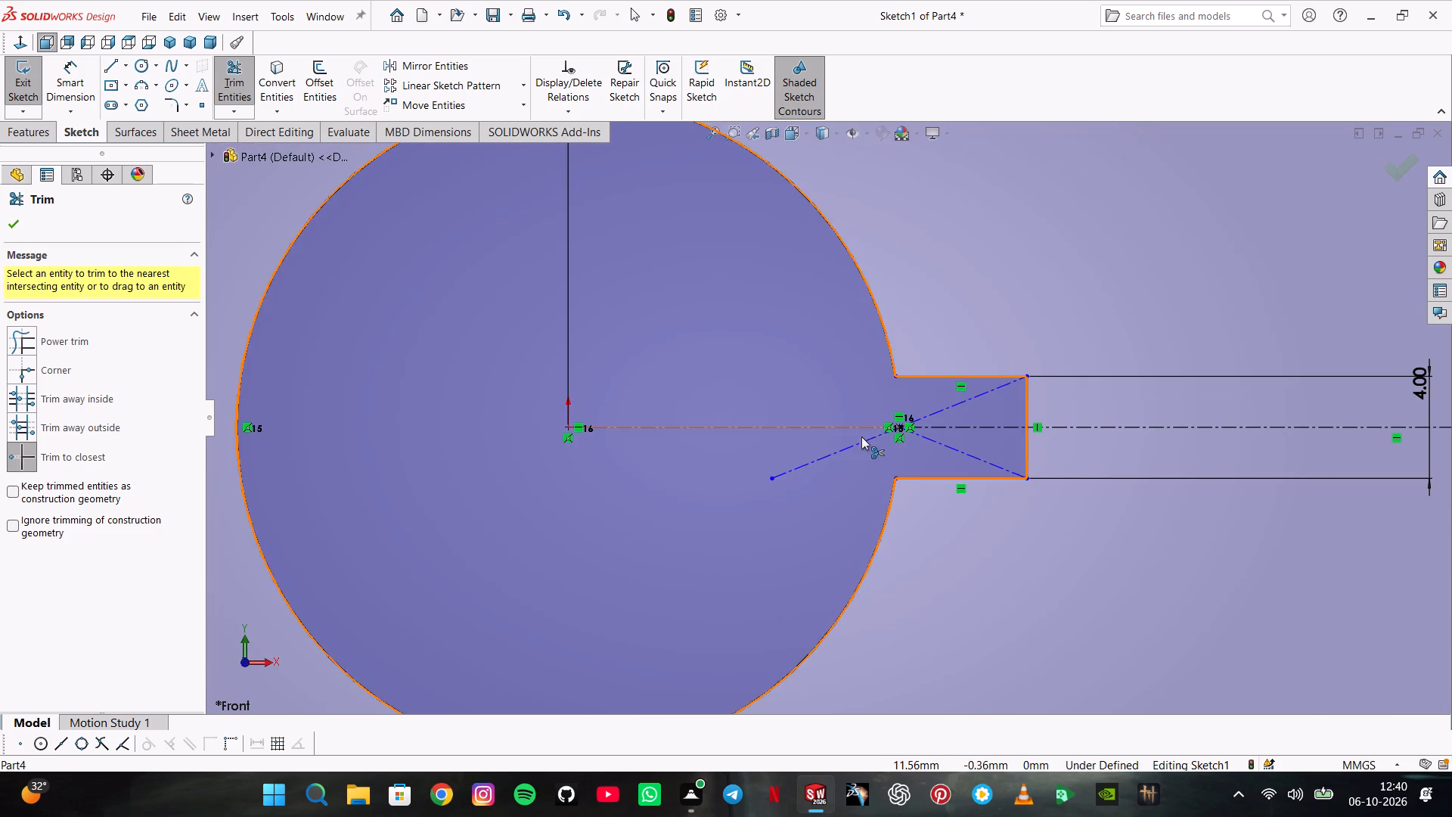
Trim away the rectangle's remaining diagonal construction lines around the keyway.
left_click(858, 440)
left_click(923, 413)
left_click(923, 432)
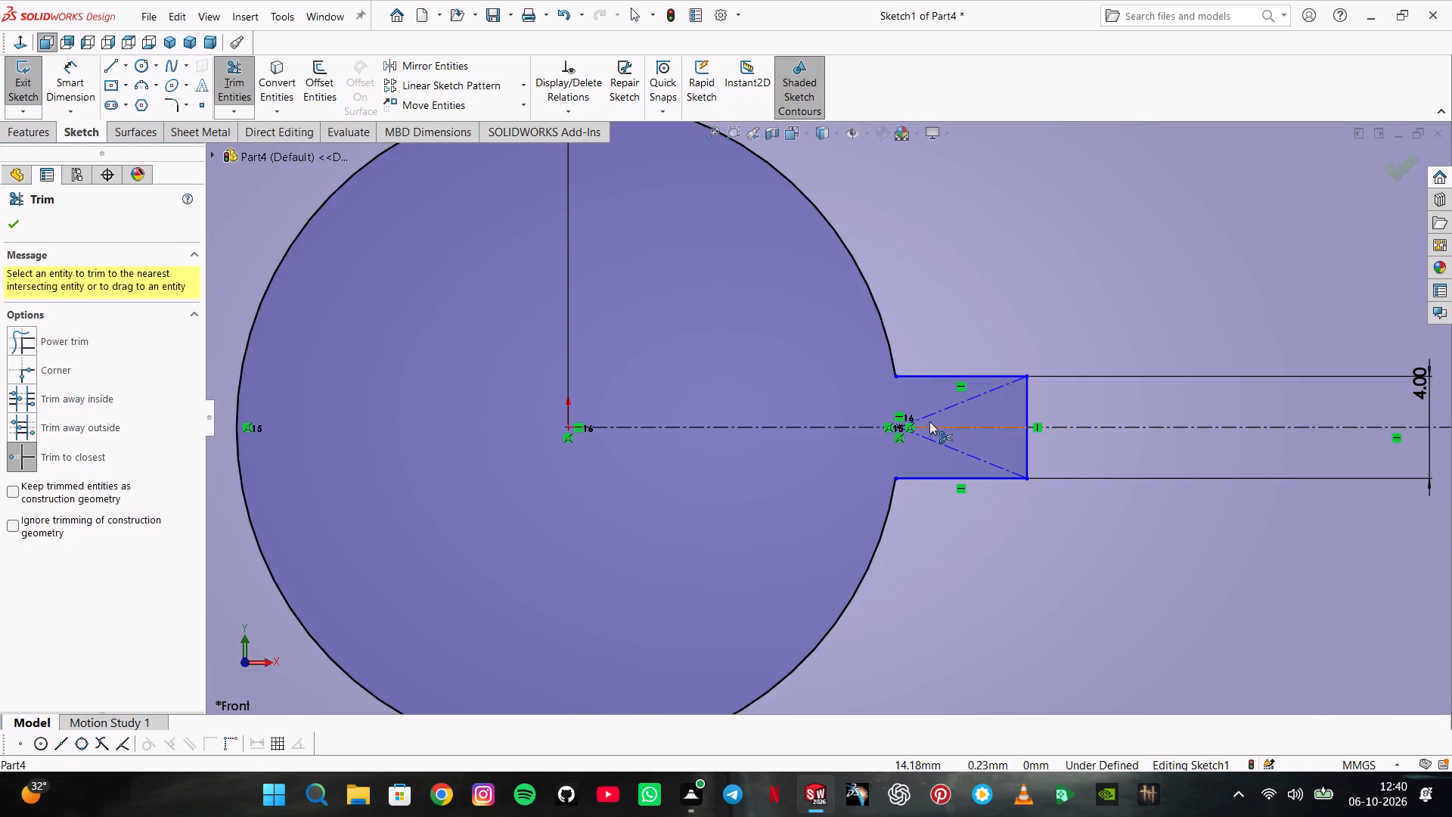
left_click(931, 408)
left_click(941, 408)
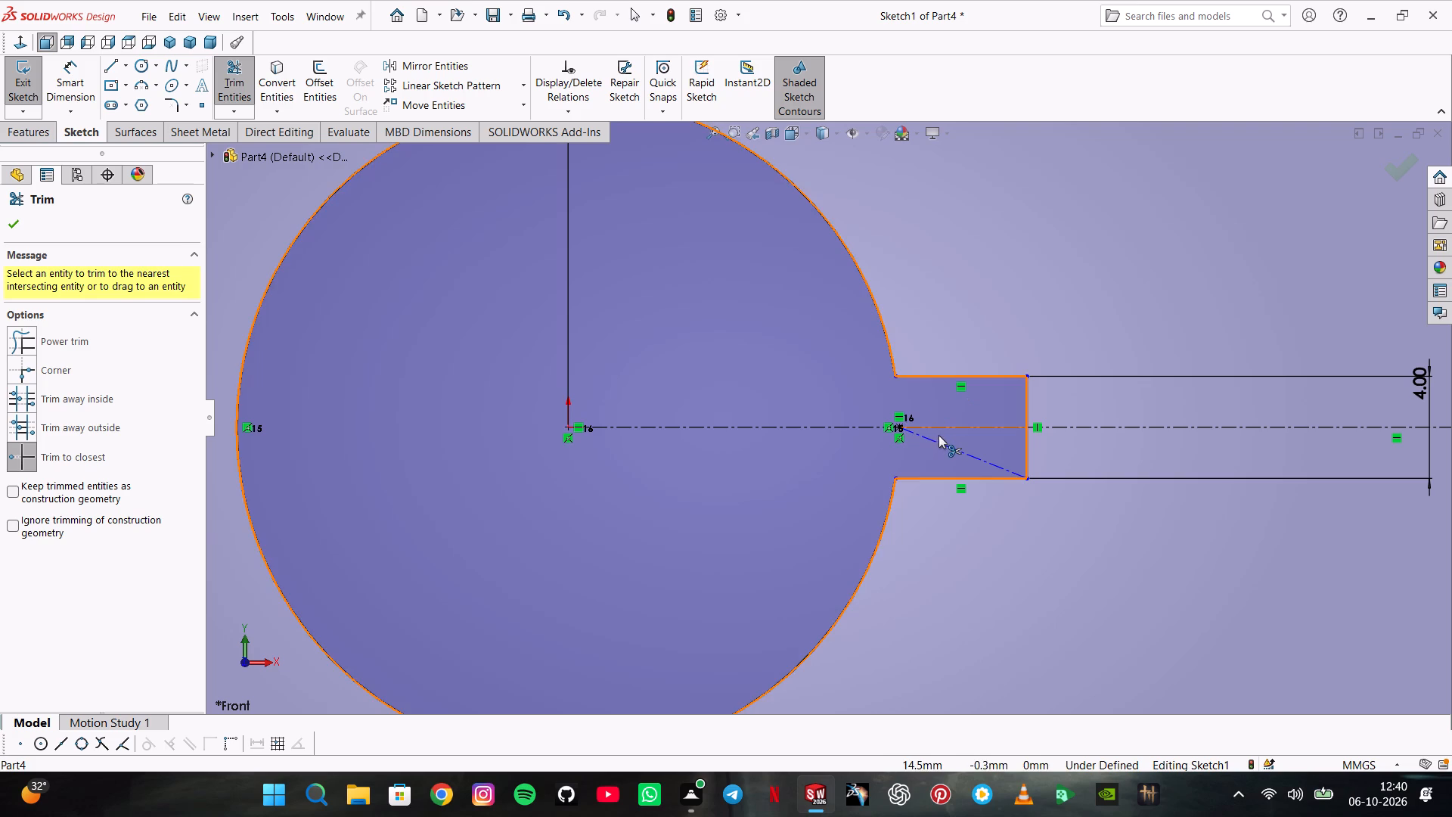
left_click(939, 441)
scroll(842, 411, "up", 4)
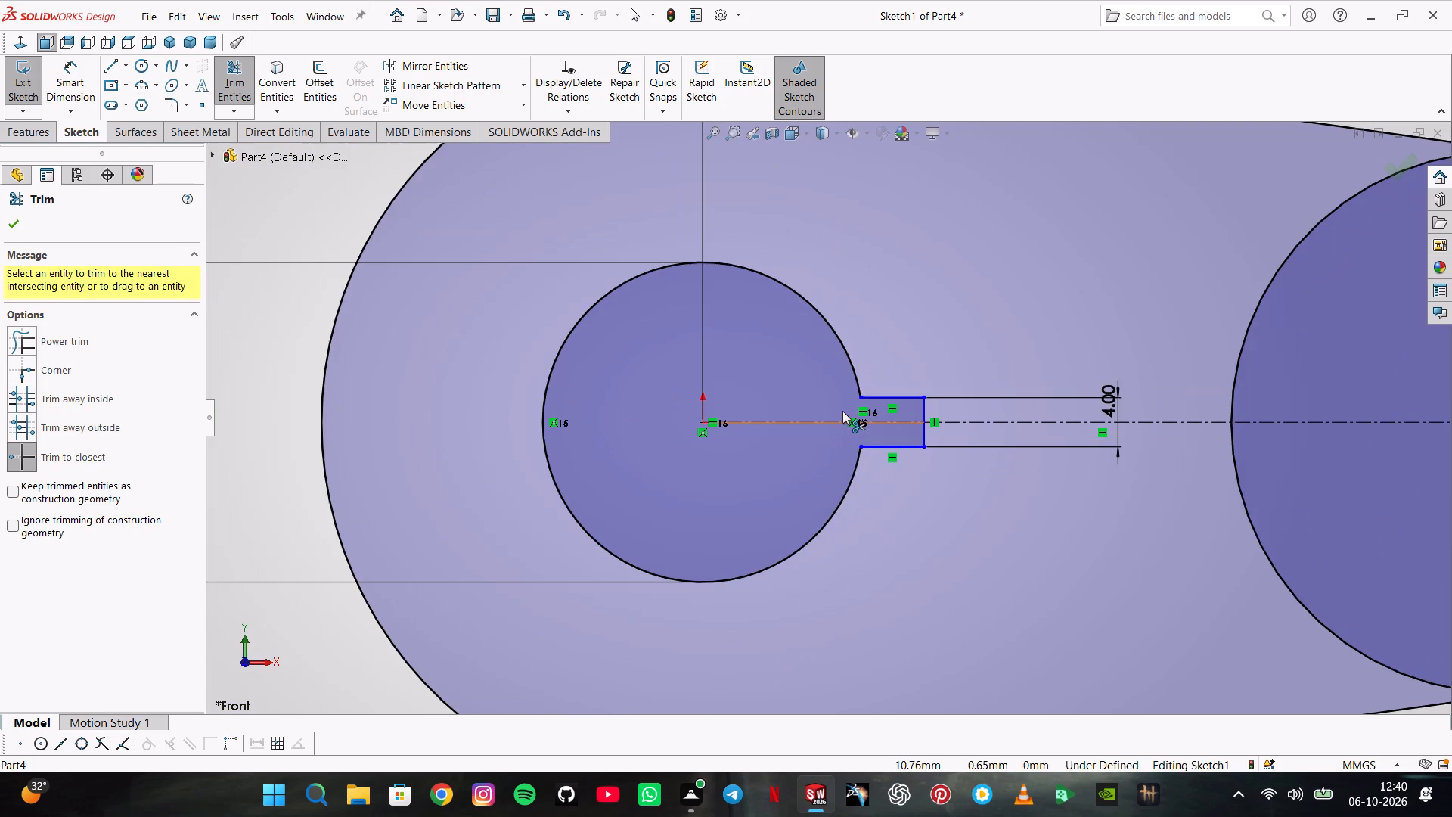
scroll(844, 411, "up", 1)
key("Escape")
Convert the keyed 26 mm hole outline and the full circle on the 44 mm arc to construction geometry.
left_click_drag(914, 292, 643, 410)
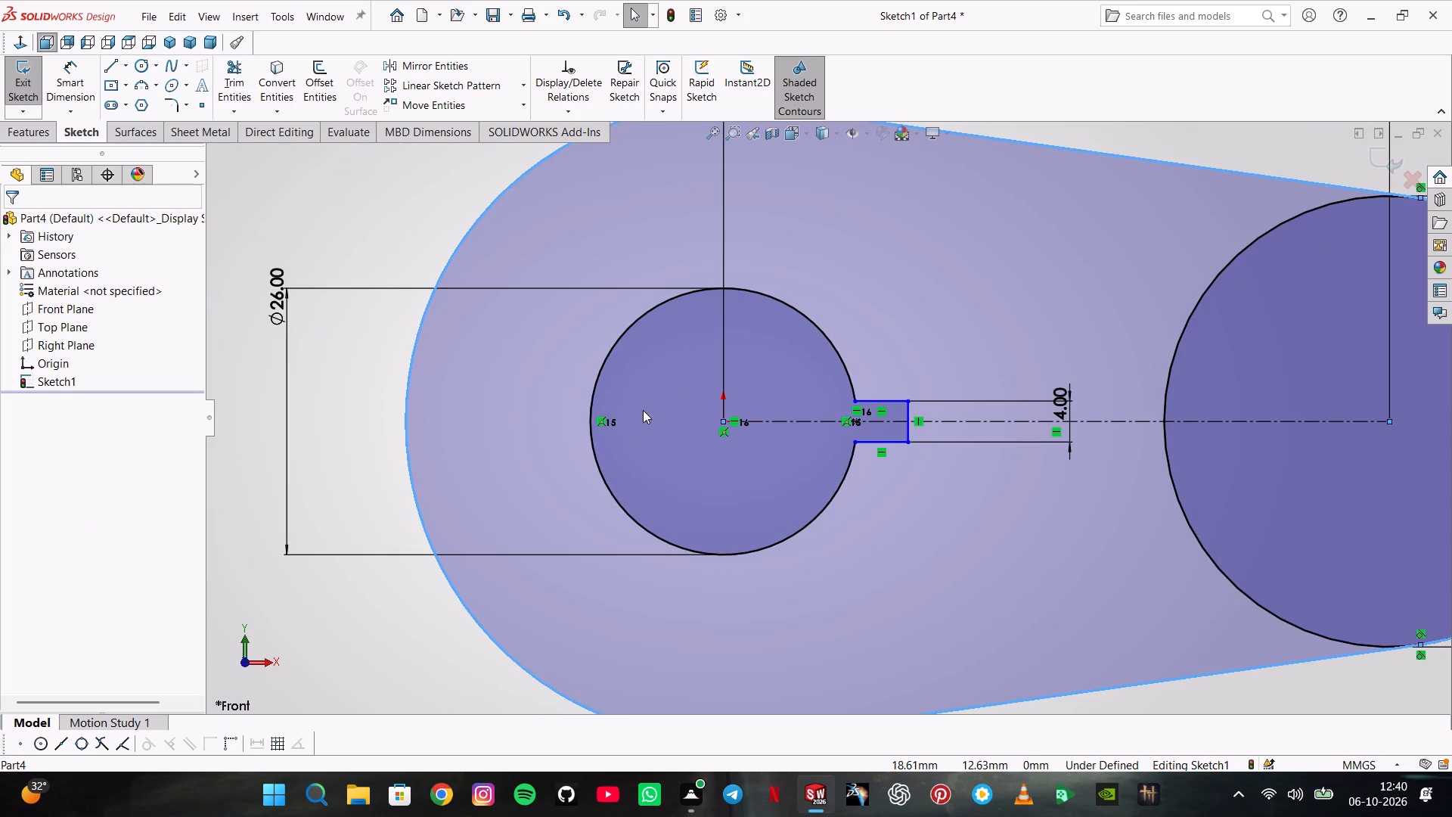
left_click_drag(643, 410, 645, 542)
left_click(790, 374)
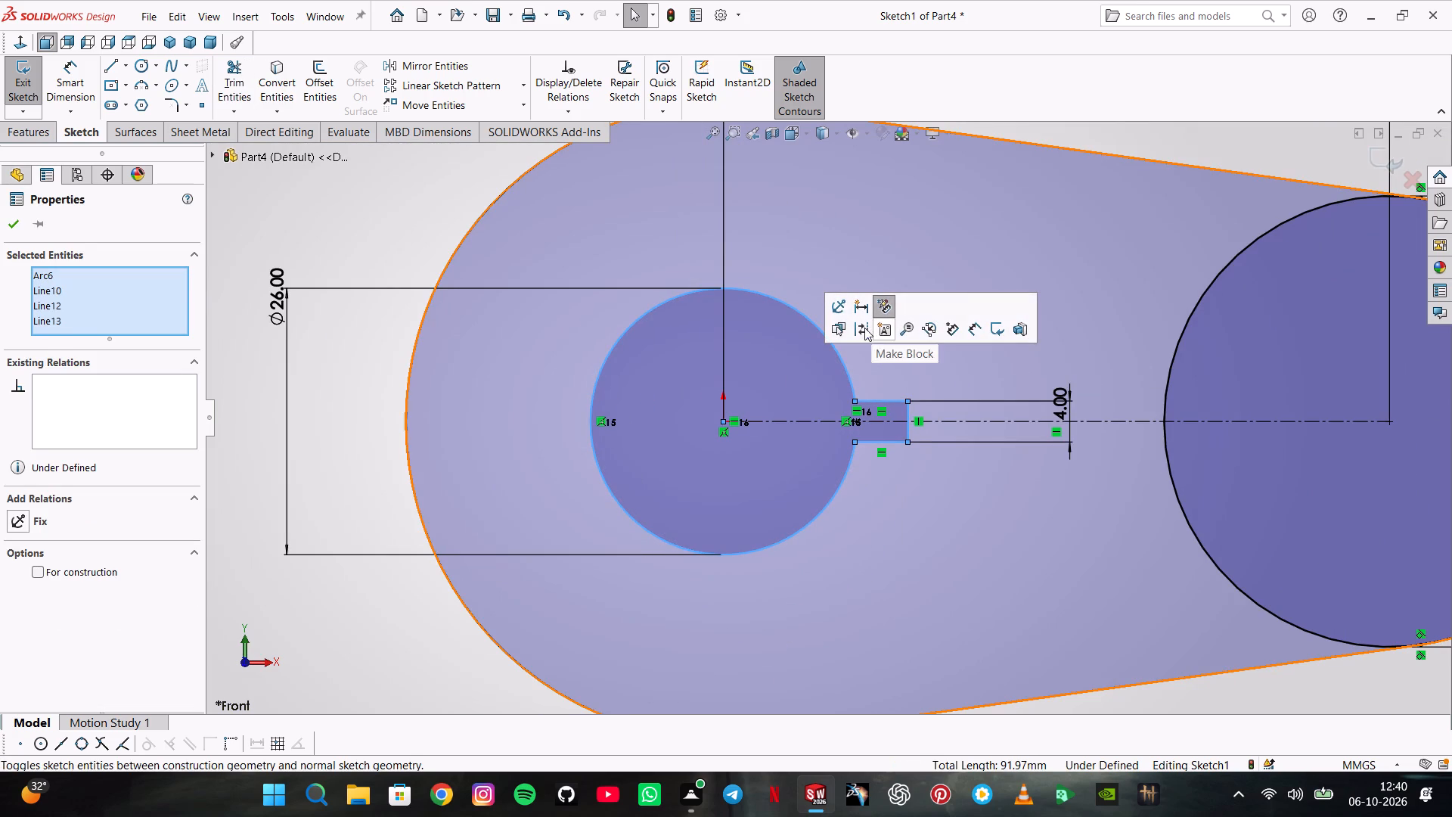
left_click(864, 328)
left_click(1285, 340)
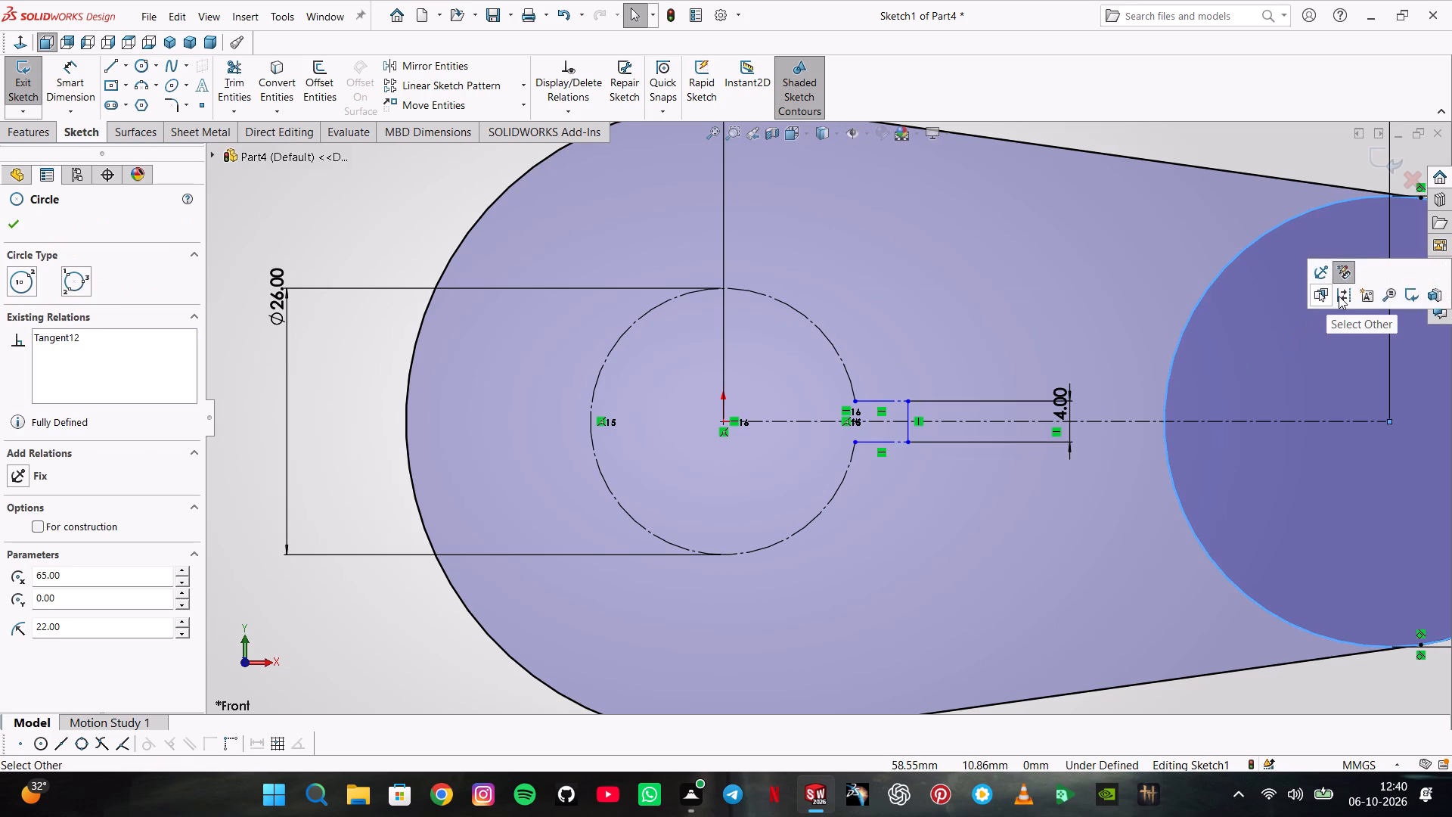
left_click(1340, 295)
Extrude the tapered link outline as a 10 mm blind boss in the reversed direction.
scroll(1117, 391, "up", 2)
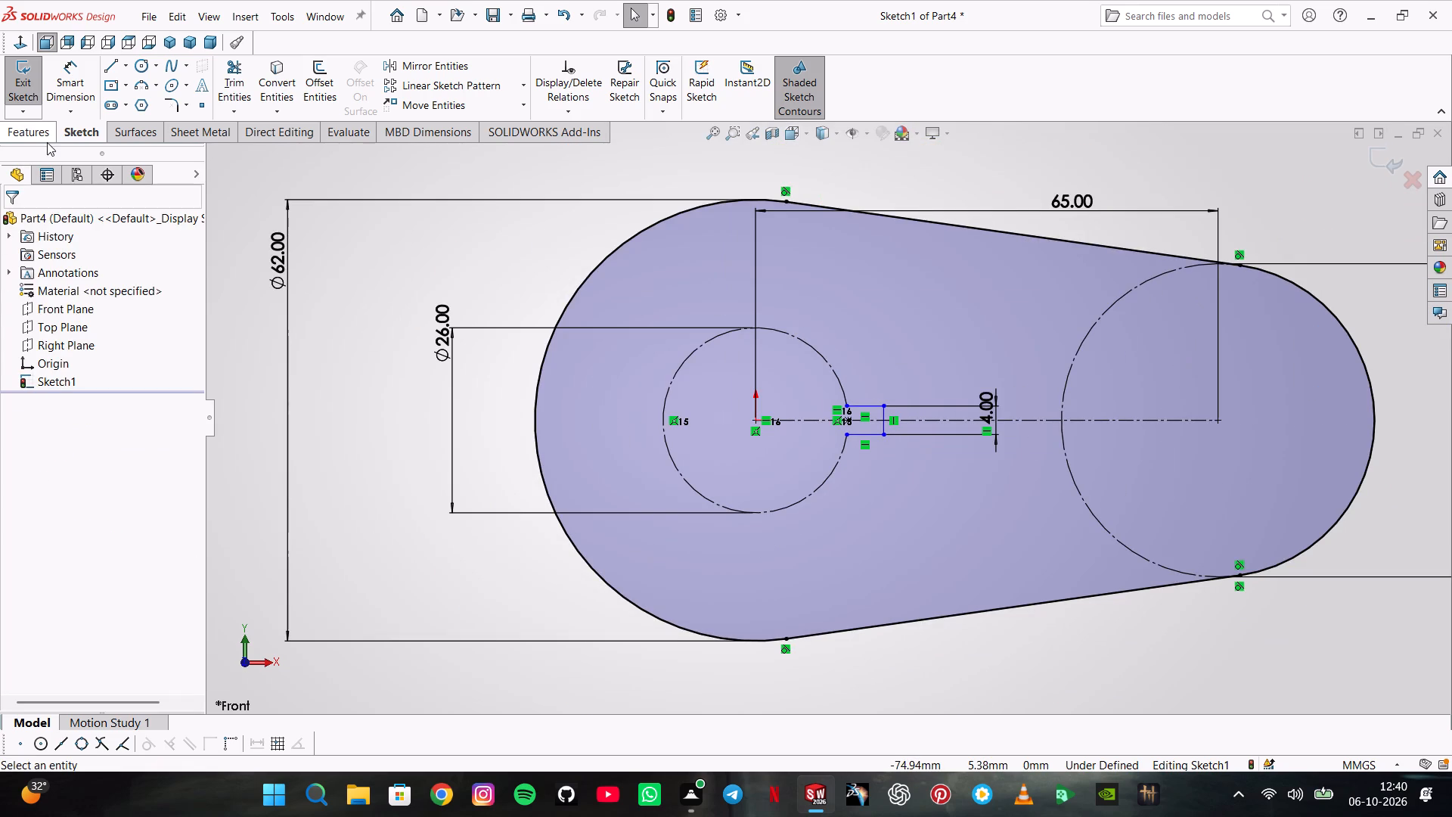
left_click(47, 141)
left_click(84, 90)
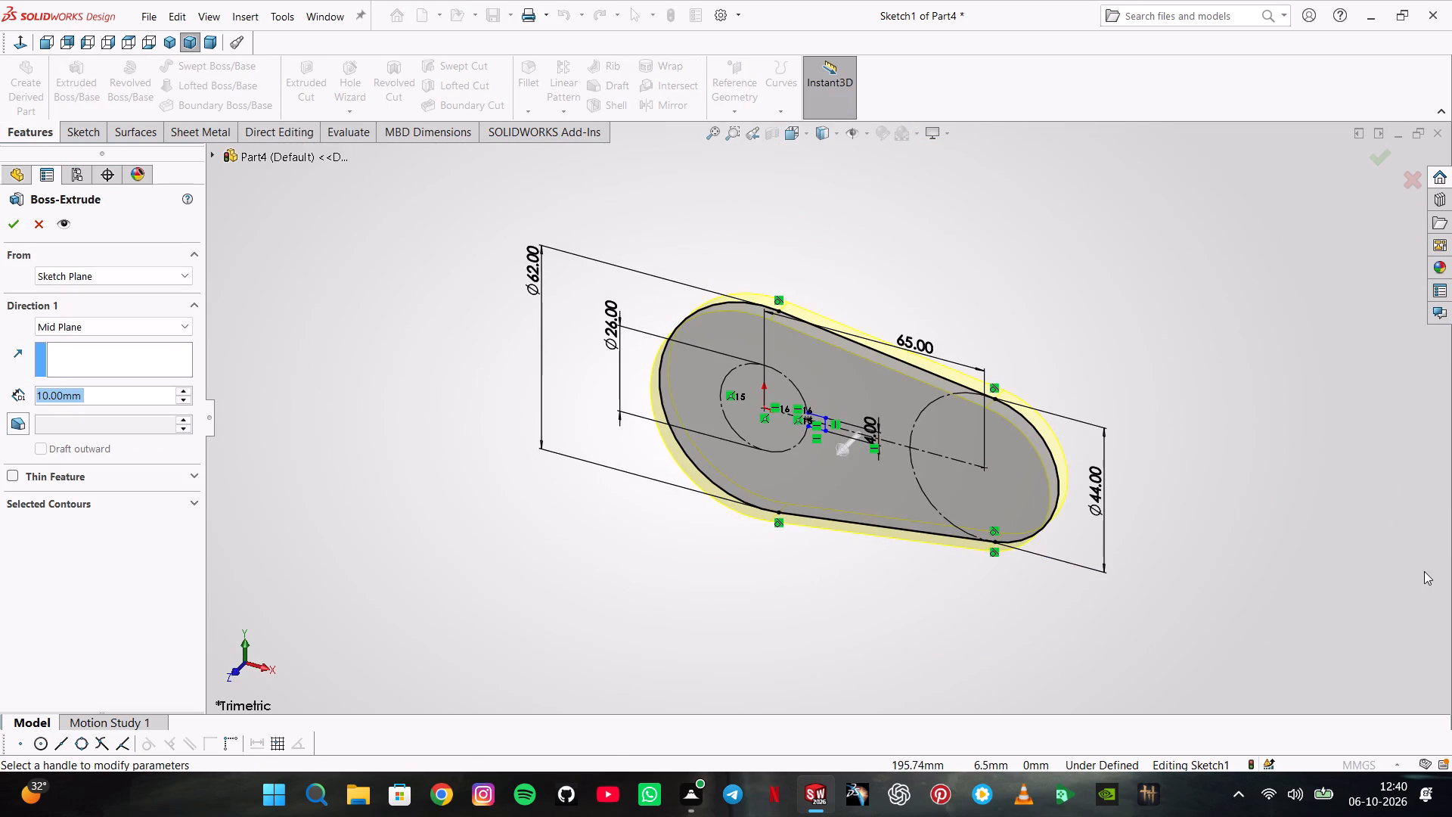
left_click(146, 331)
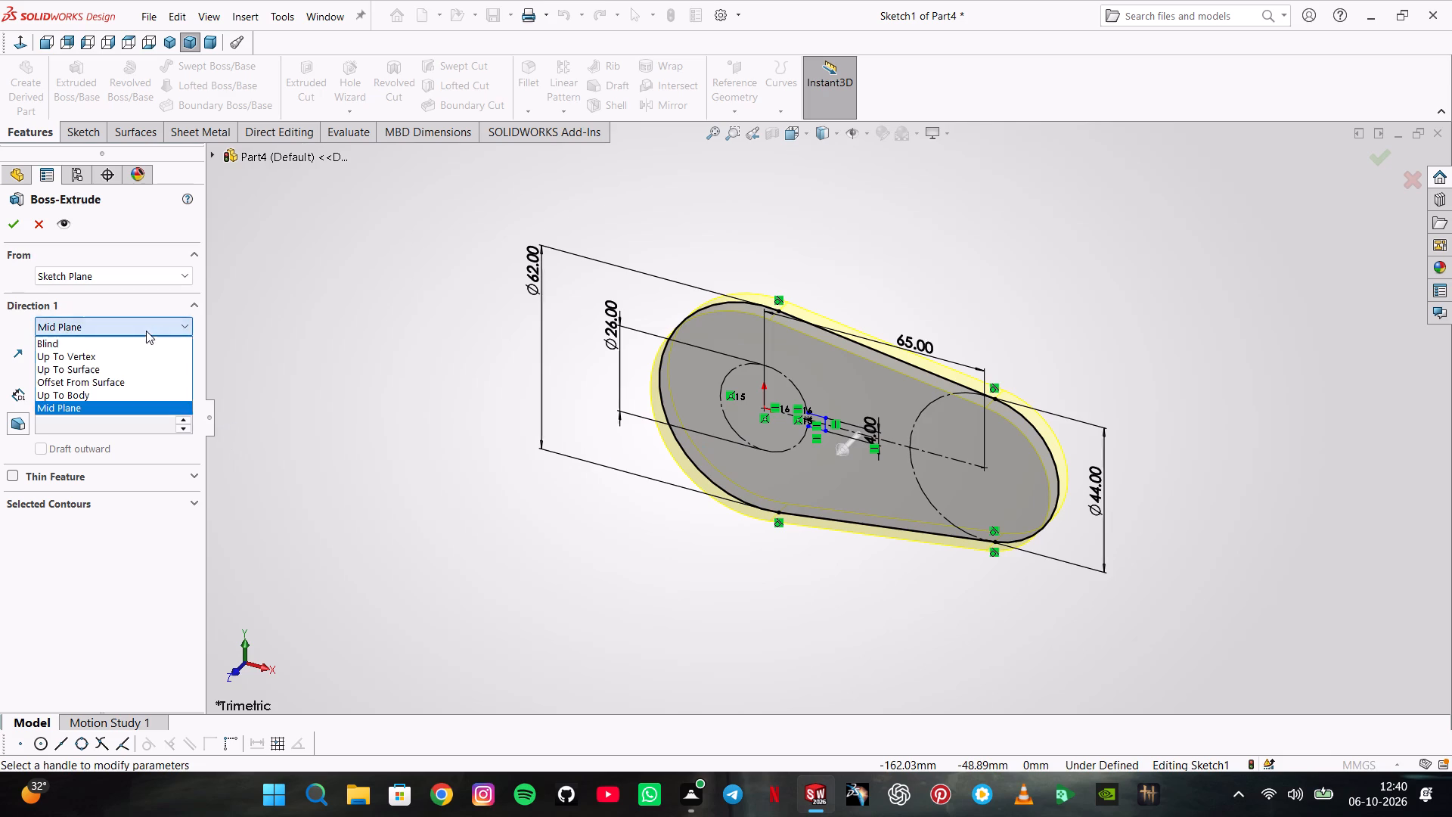
left_click(145, 337)
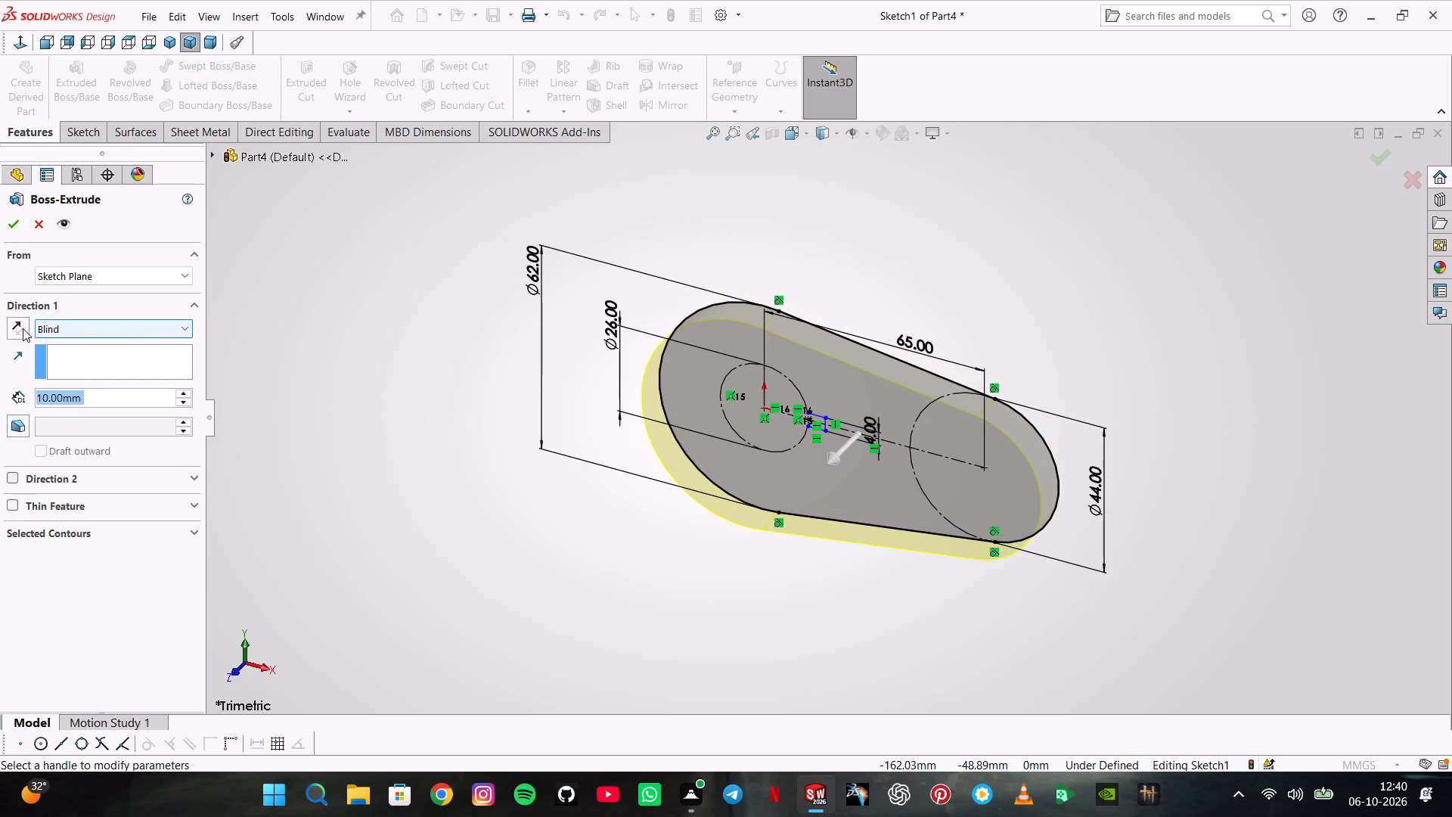
left_click(20, 328)
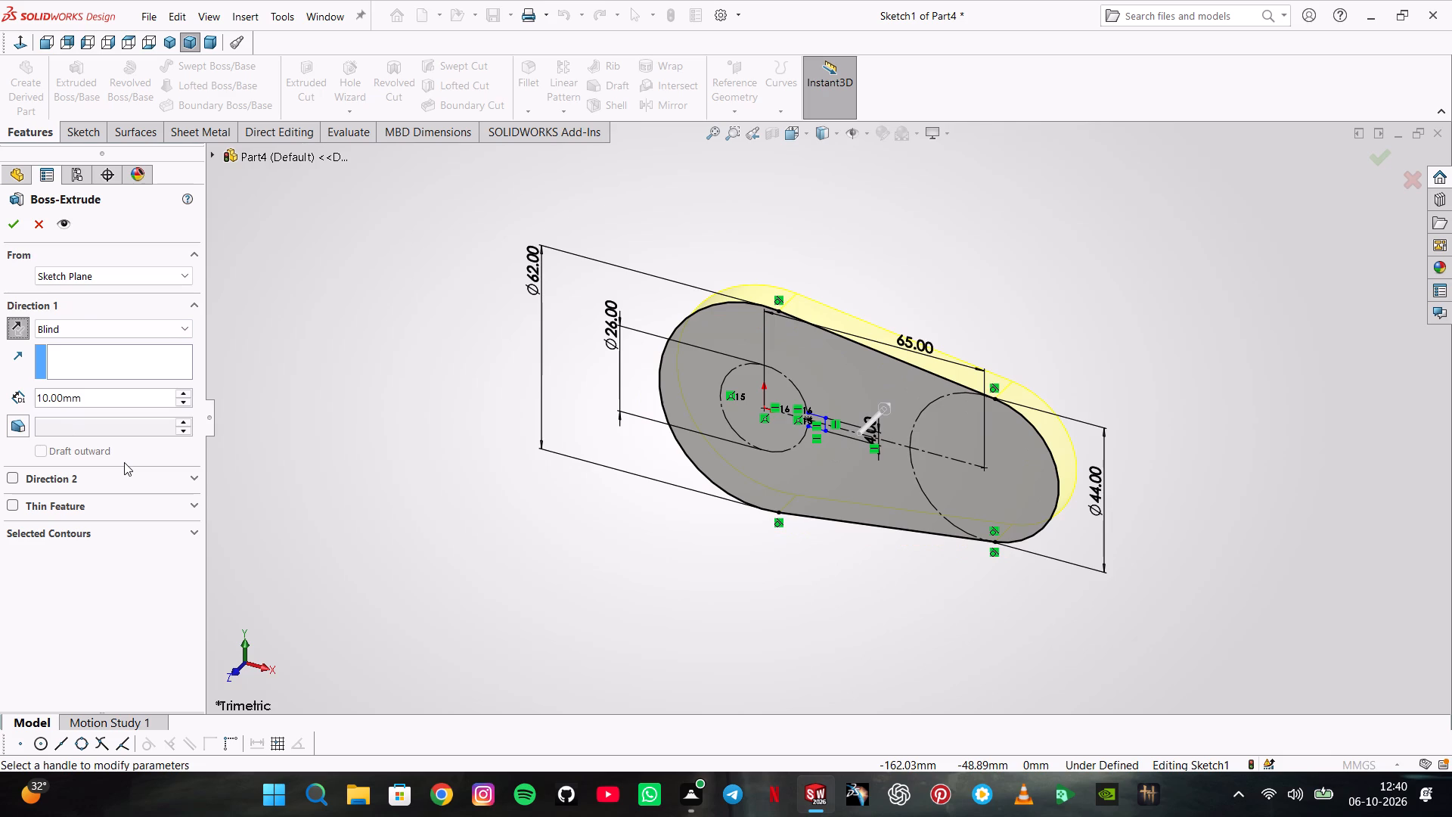
key("1")
key("0")
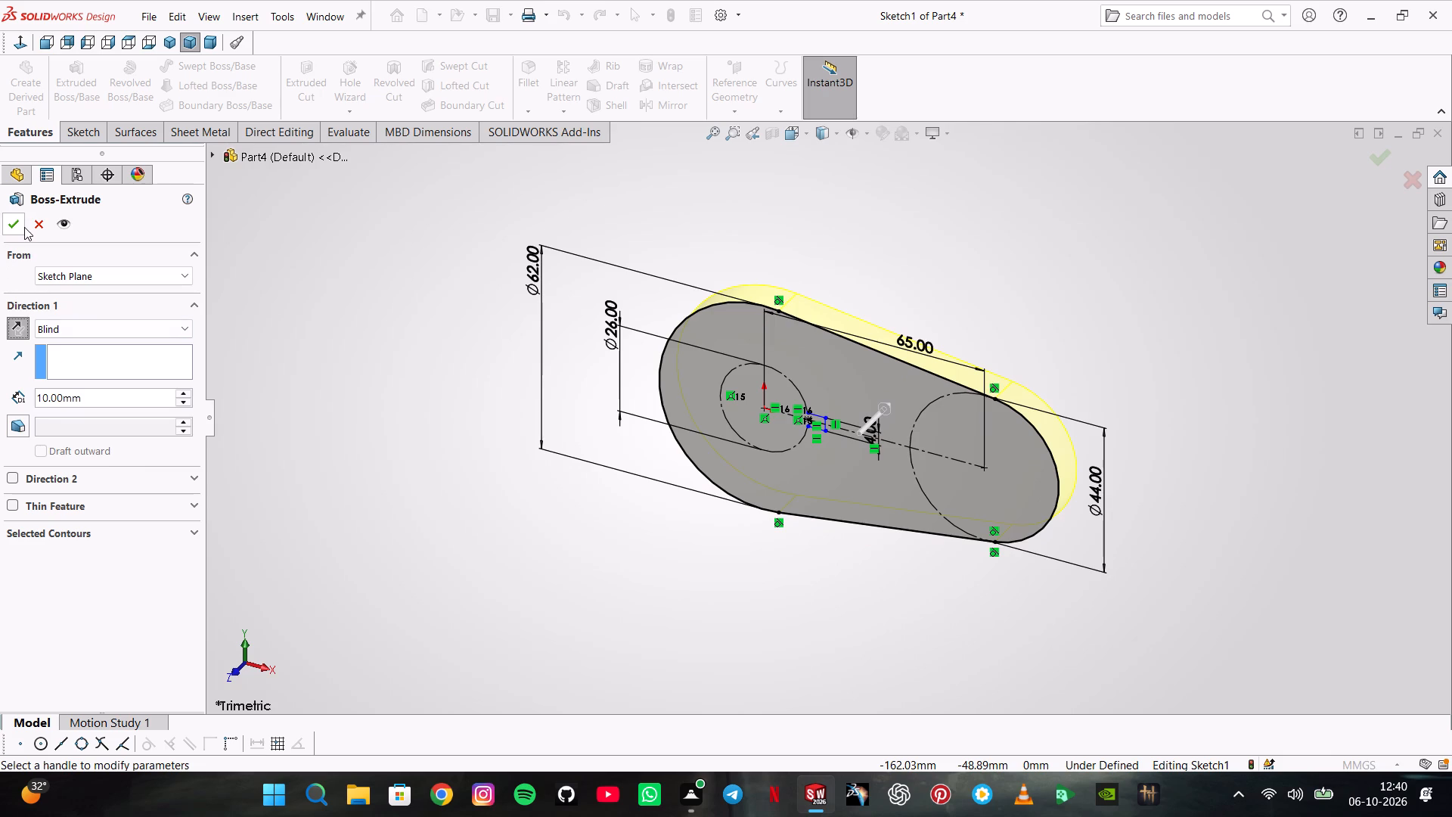
left_click(24, 227)
left_click(597, 446)
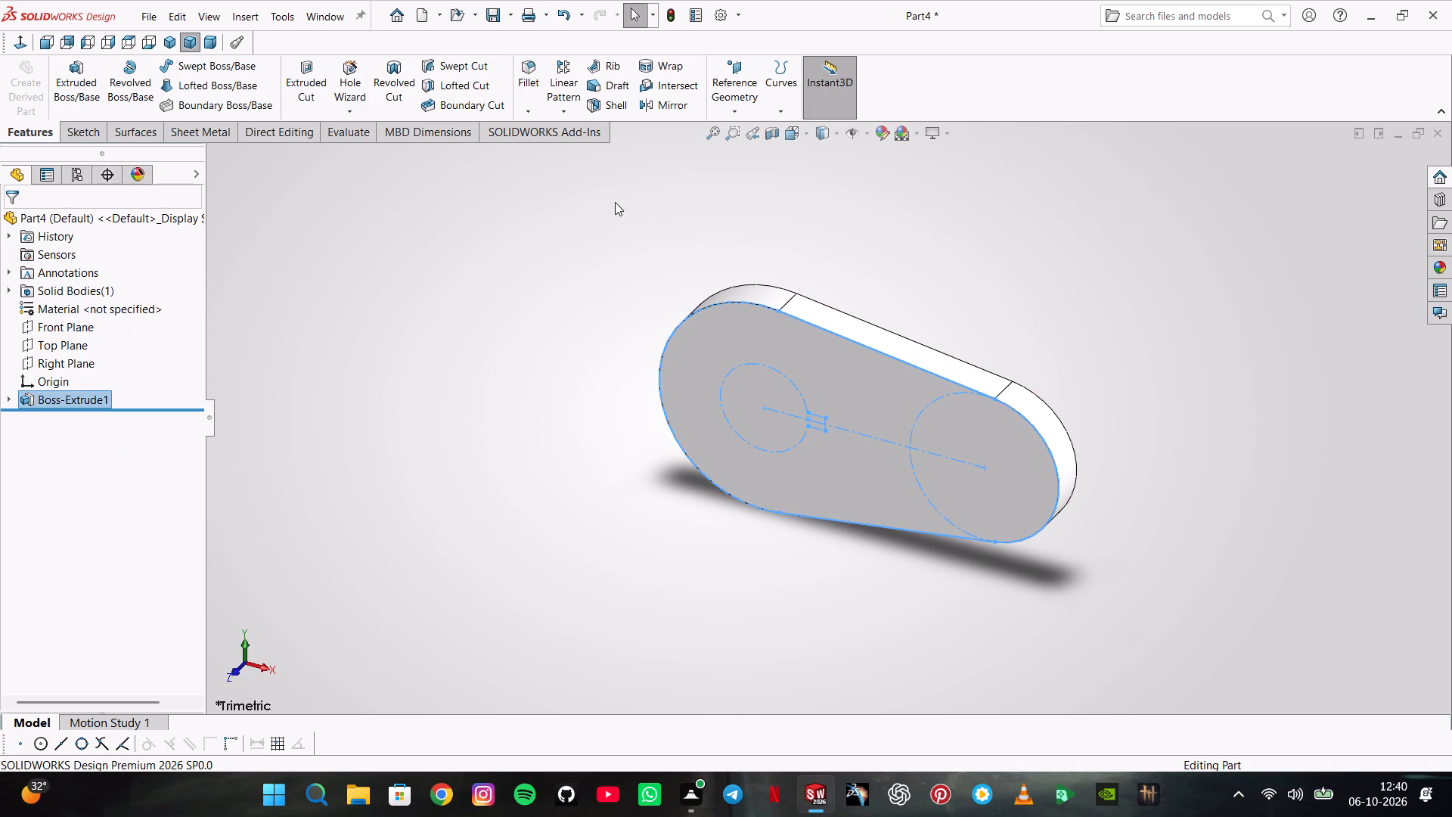
Apply the Warehouse scene to the model display.
left_click(924, 136)
left_click(919, 134)
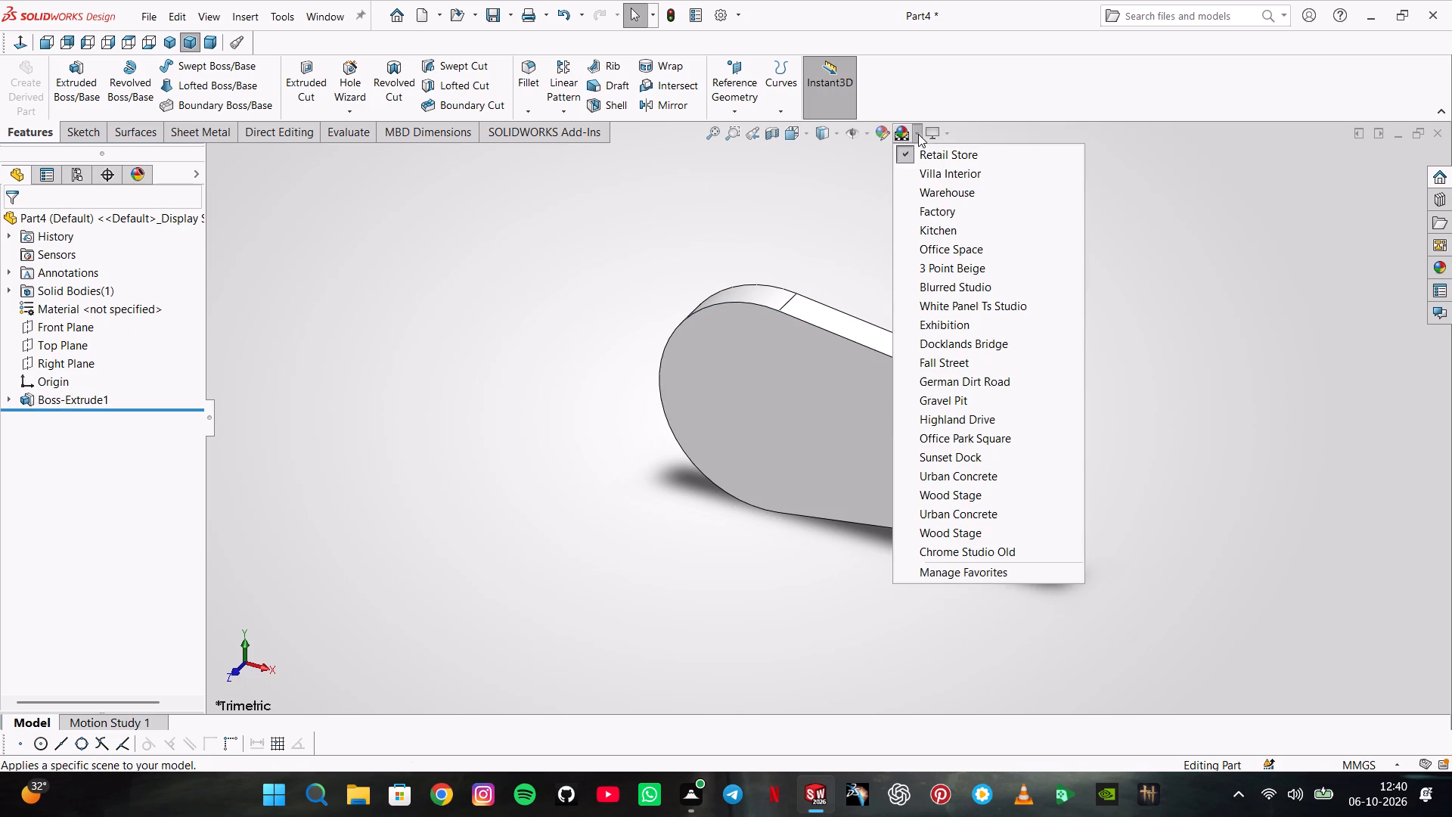
left_click(936, 194)
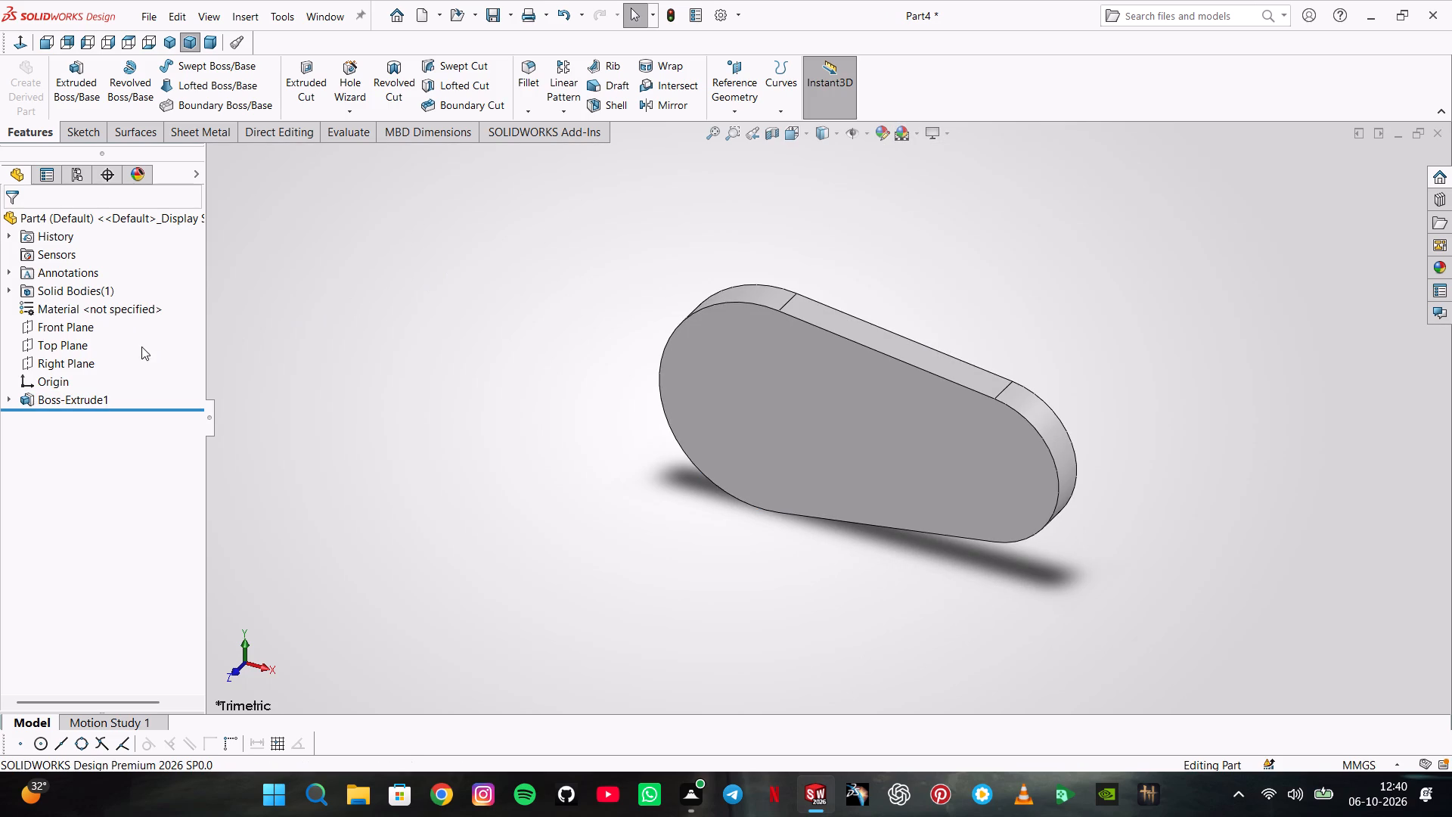
Show the base extrusion's sketch so its construction geometry can be reused.
left_click(8, 395)
left_click(54, 416)
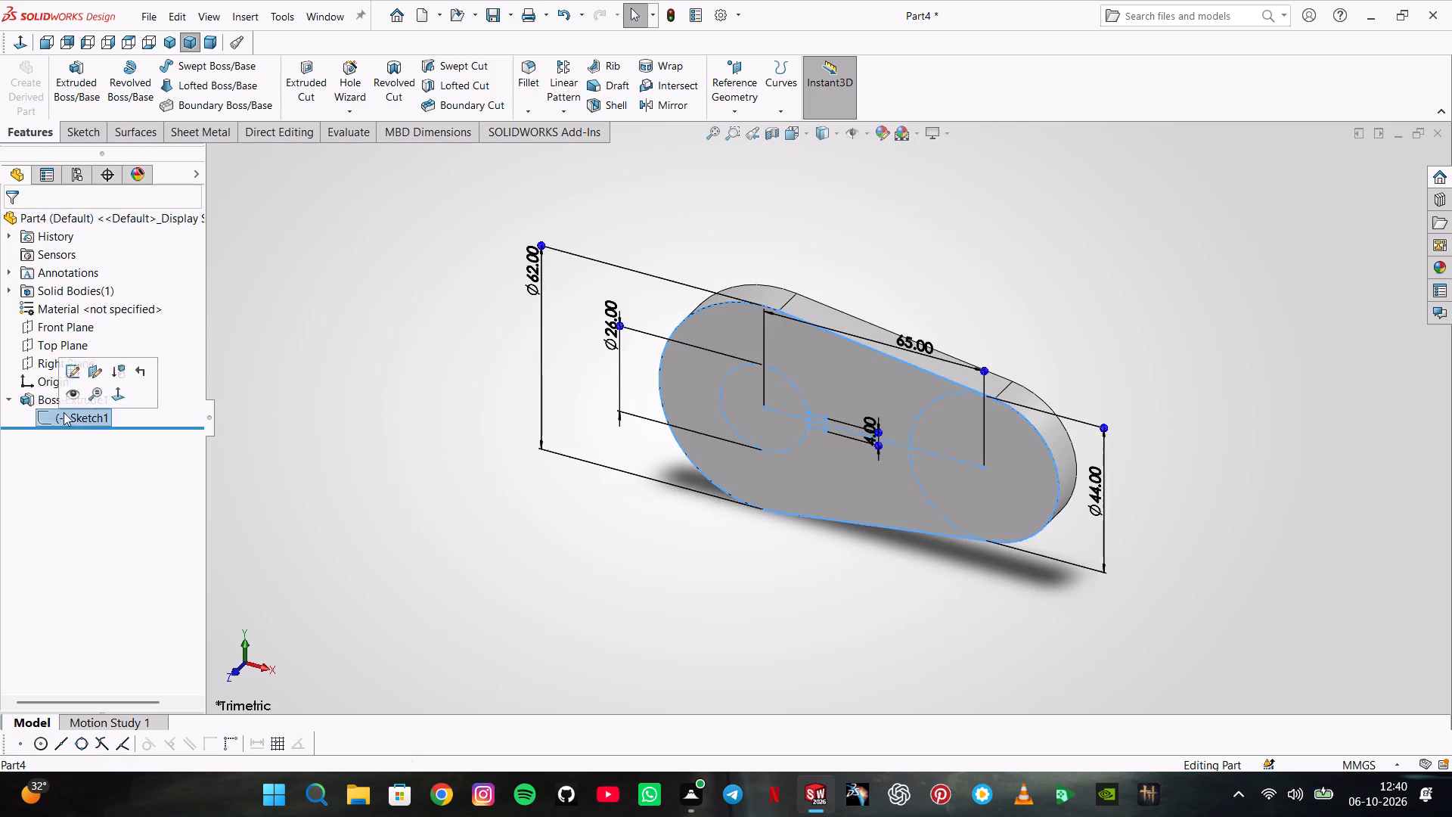
left_click(71, 390)
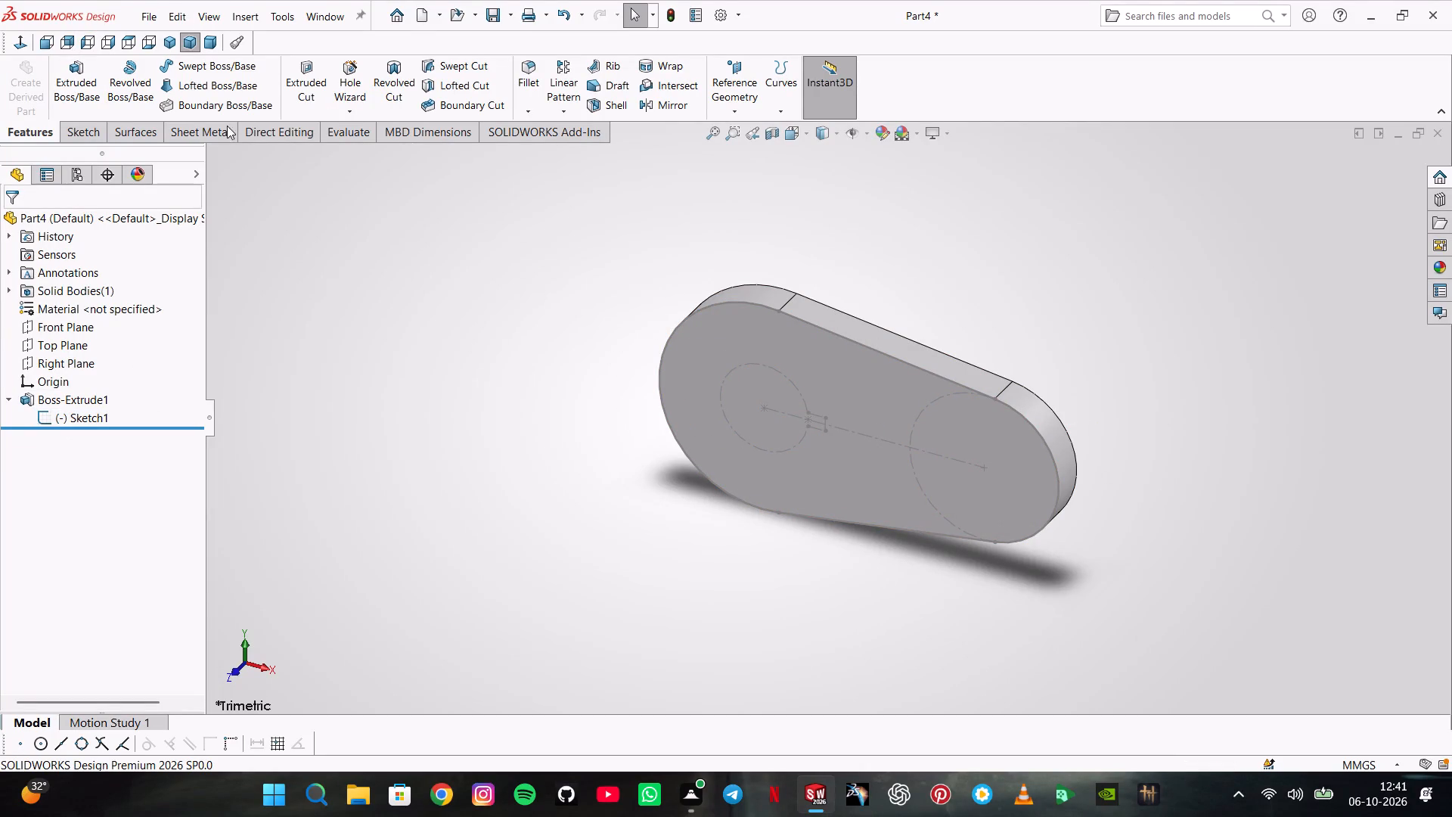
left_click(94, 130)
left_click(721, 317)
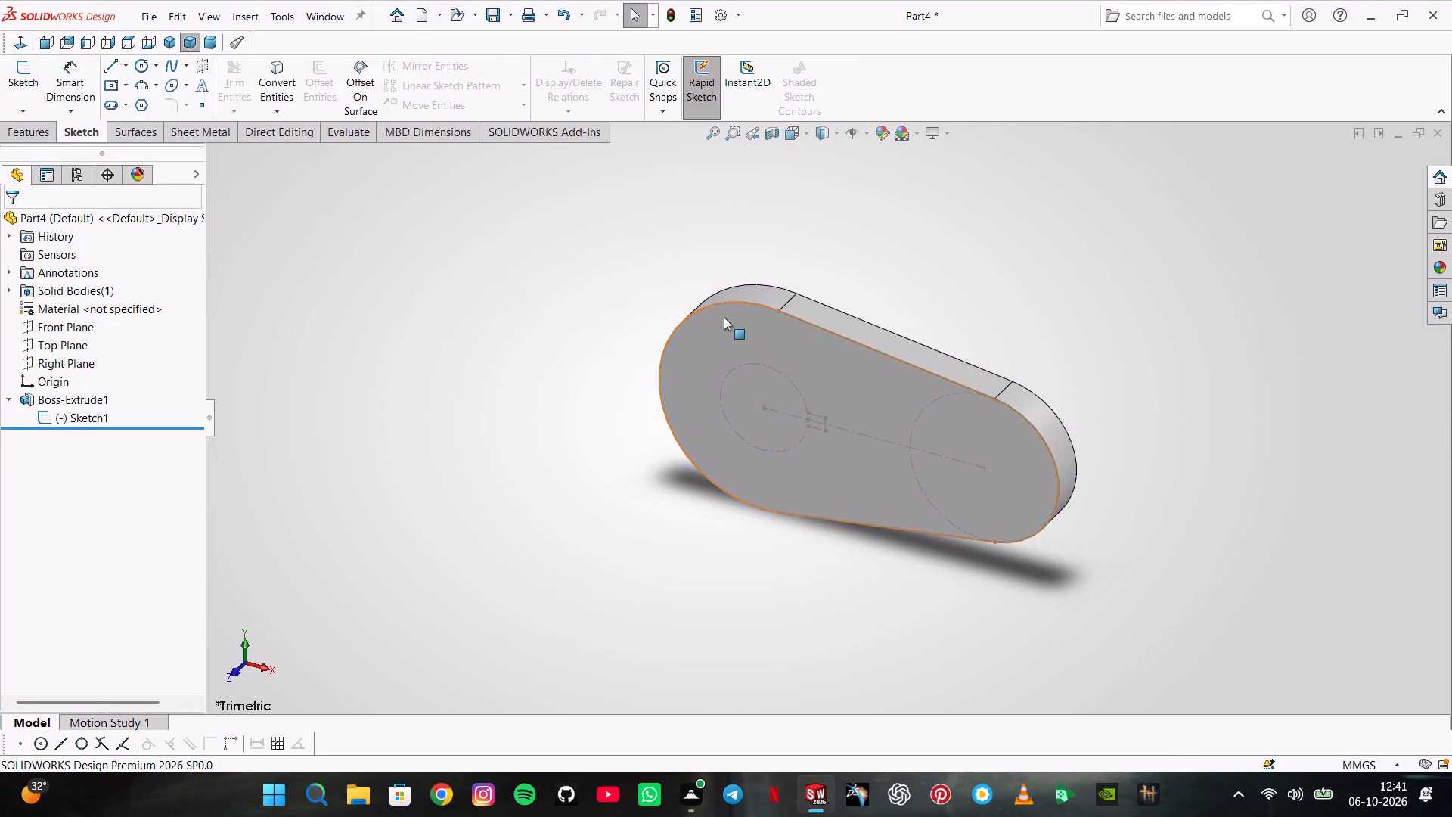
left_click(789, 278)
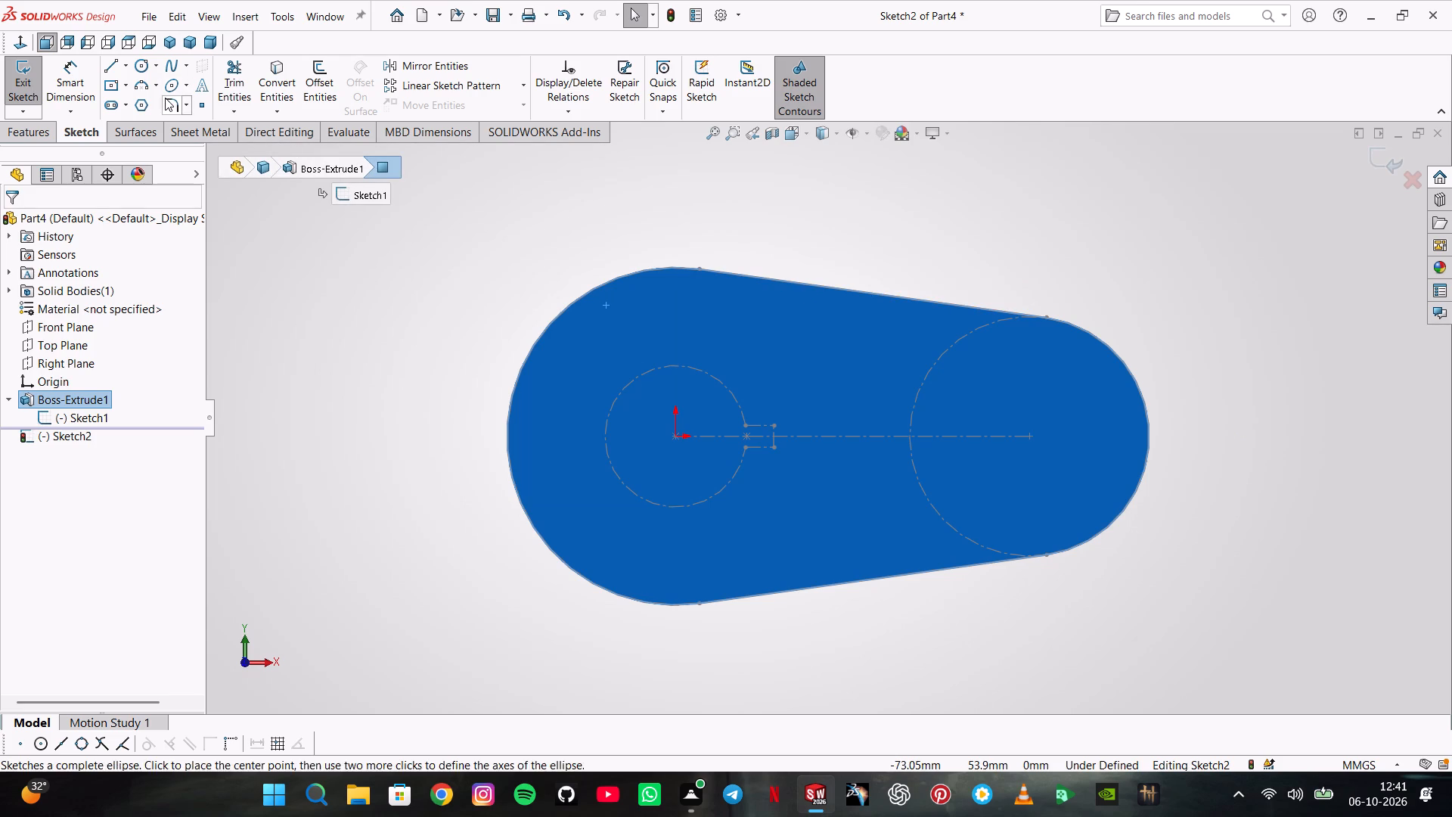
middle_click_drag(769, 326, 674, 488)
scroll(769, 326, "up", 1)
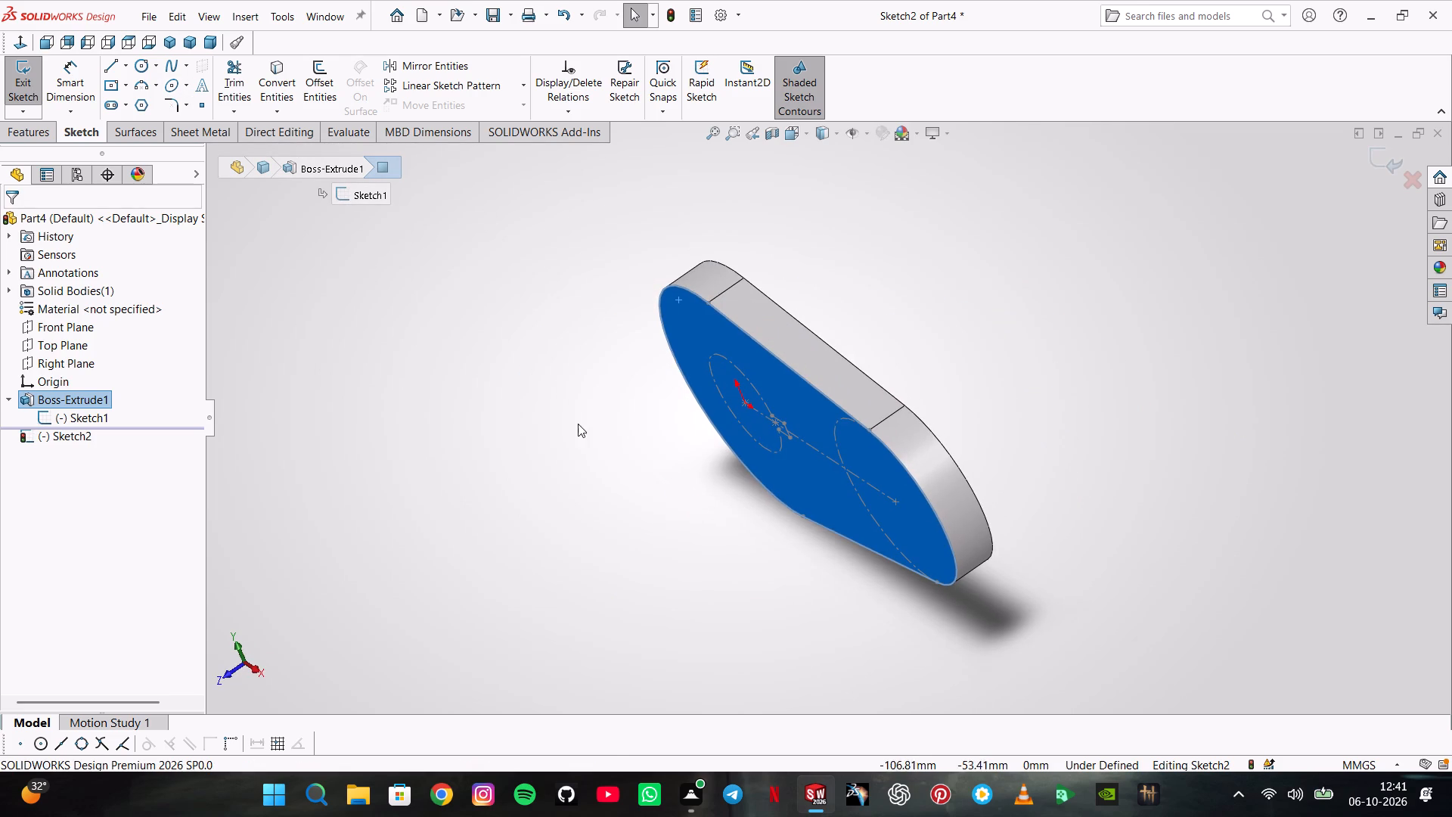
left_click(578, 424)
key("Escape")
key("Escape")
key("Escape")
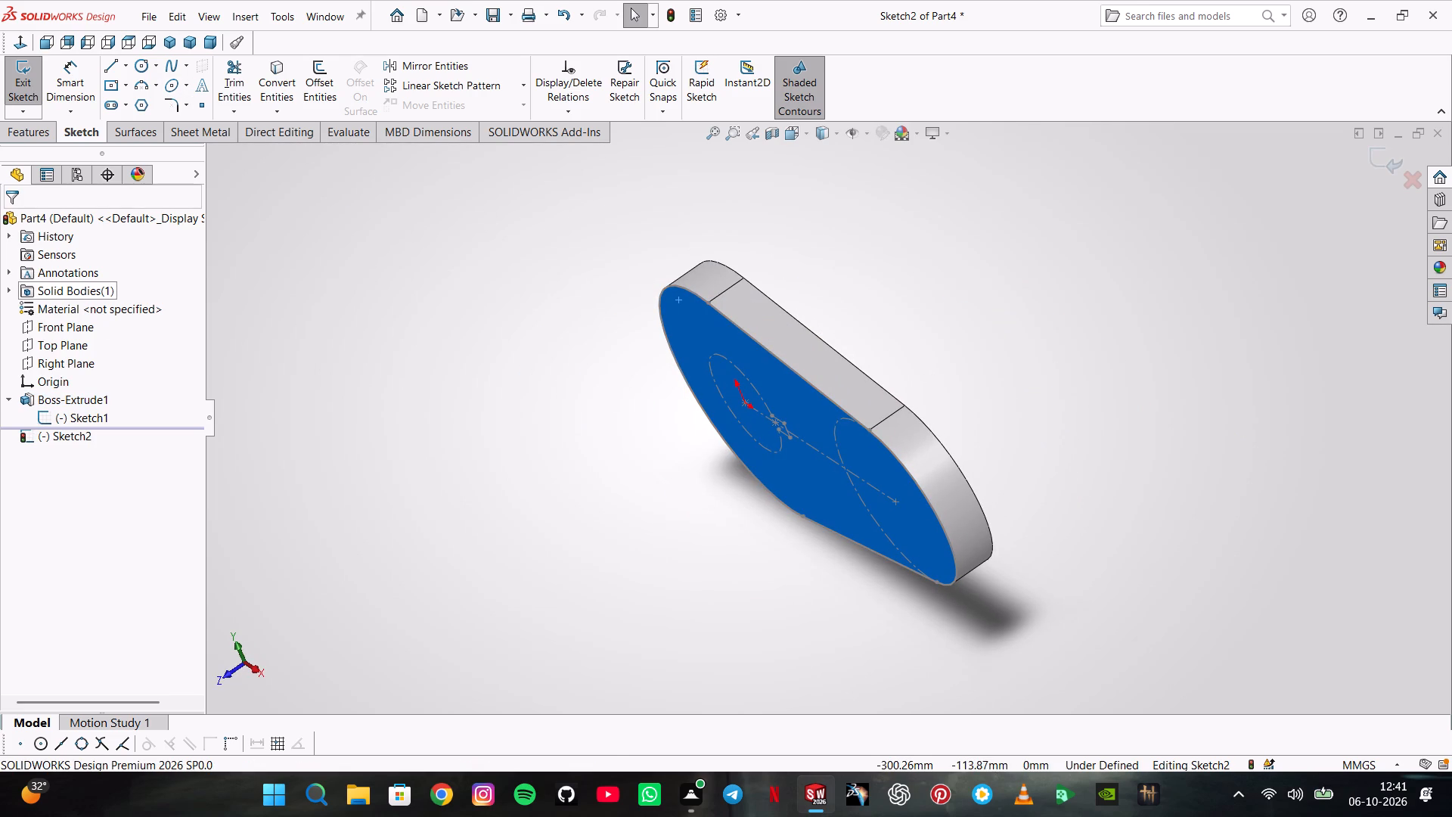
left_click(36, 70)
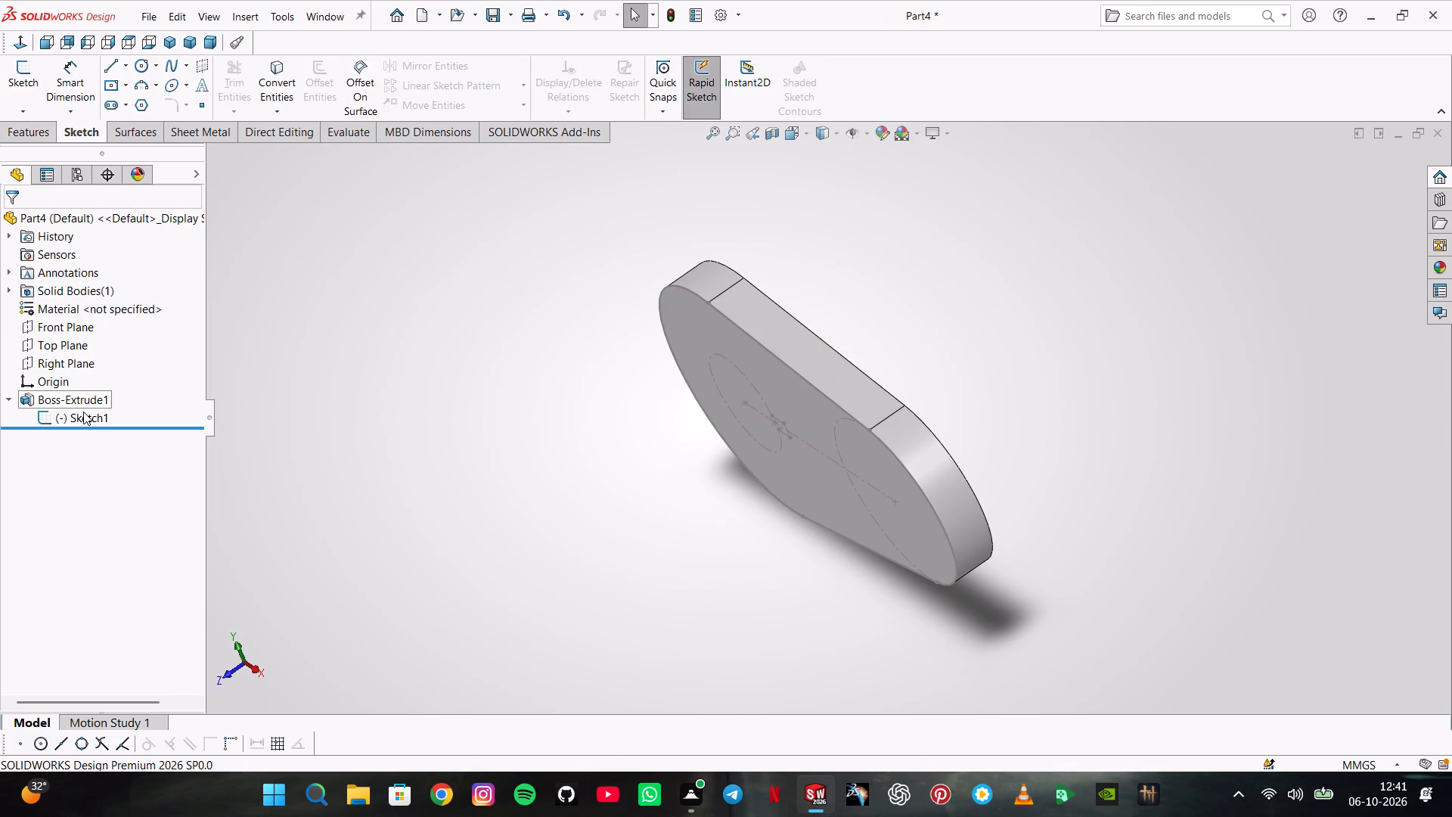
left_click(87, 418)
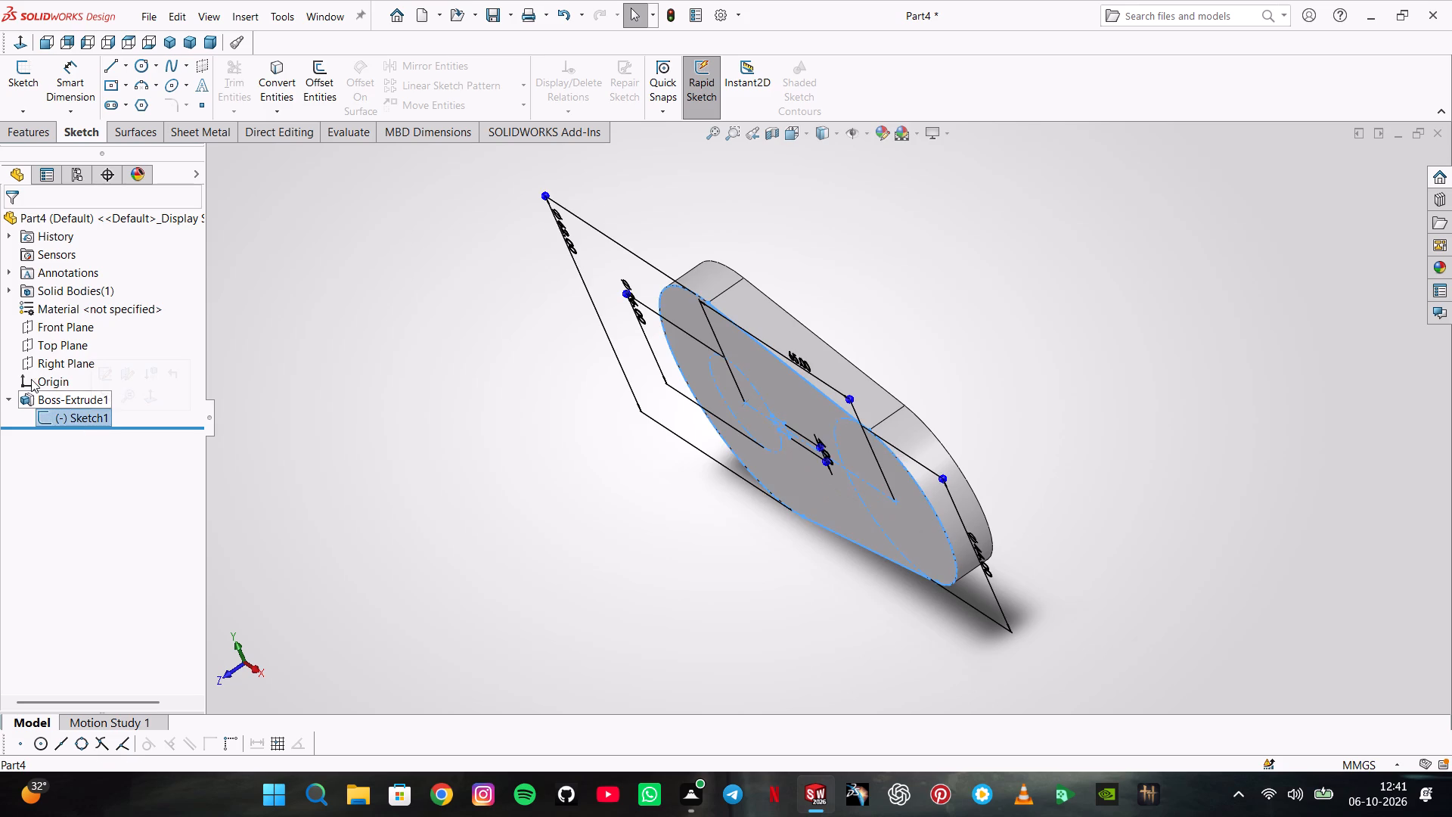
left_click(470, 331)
Sketch on the link's back face and convert the full 44 mm end circle into it.
middle_click_drag(519, 337, 496, 377)
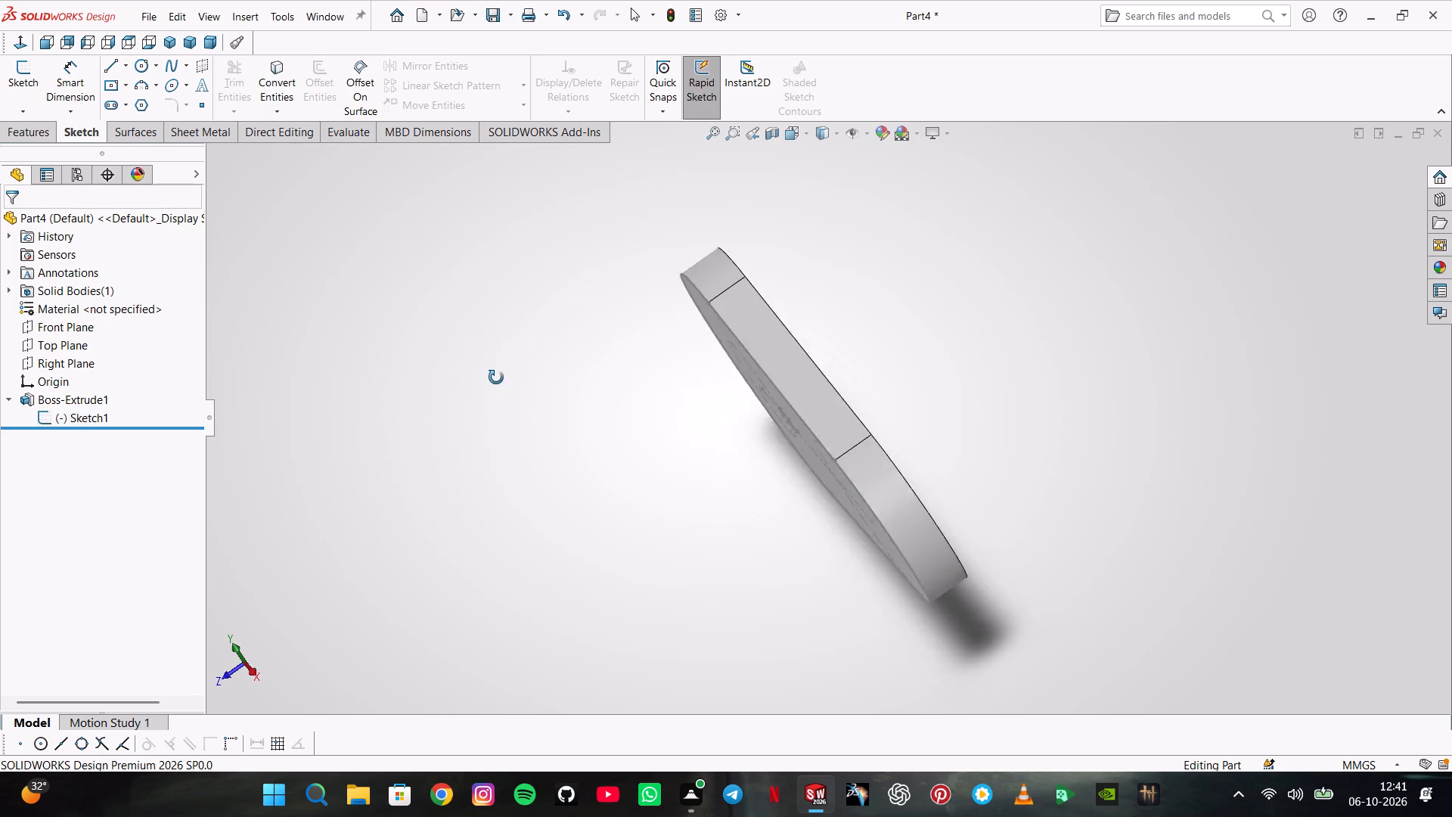
middle_click_drag(496, 377, 427, 433)
left_click(778, 438)
left_click(848, 393)
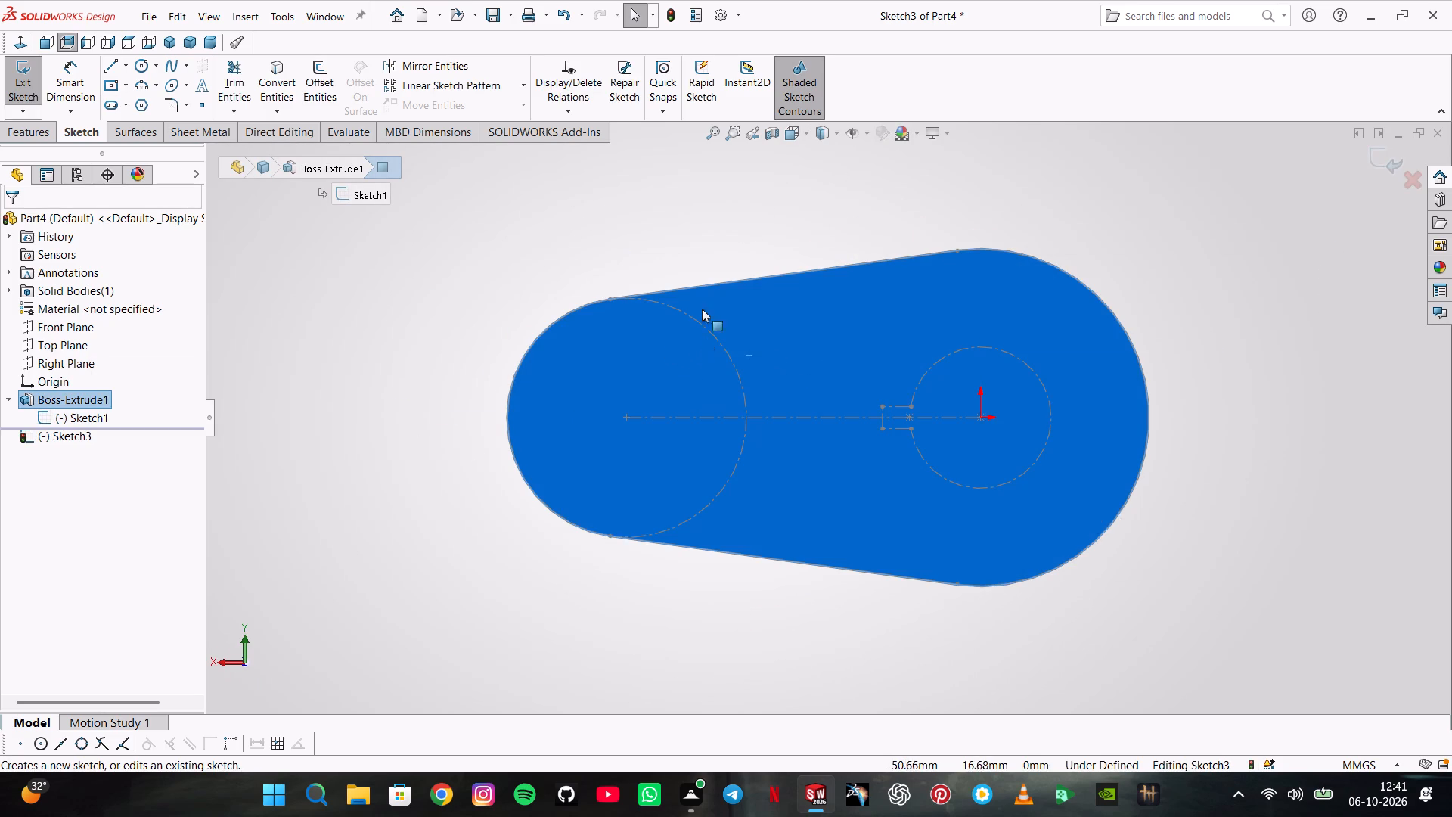
left_click(690, 259)
left_click(265, 73)
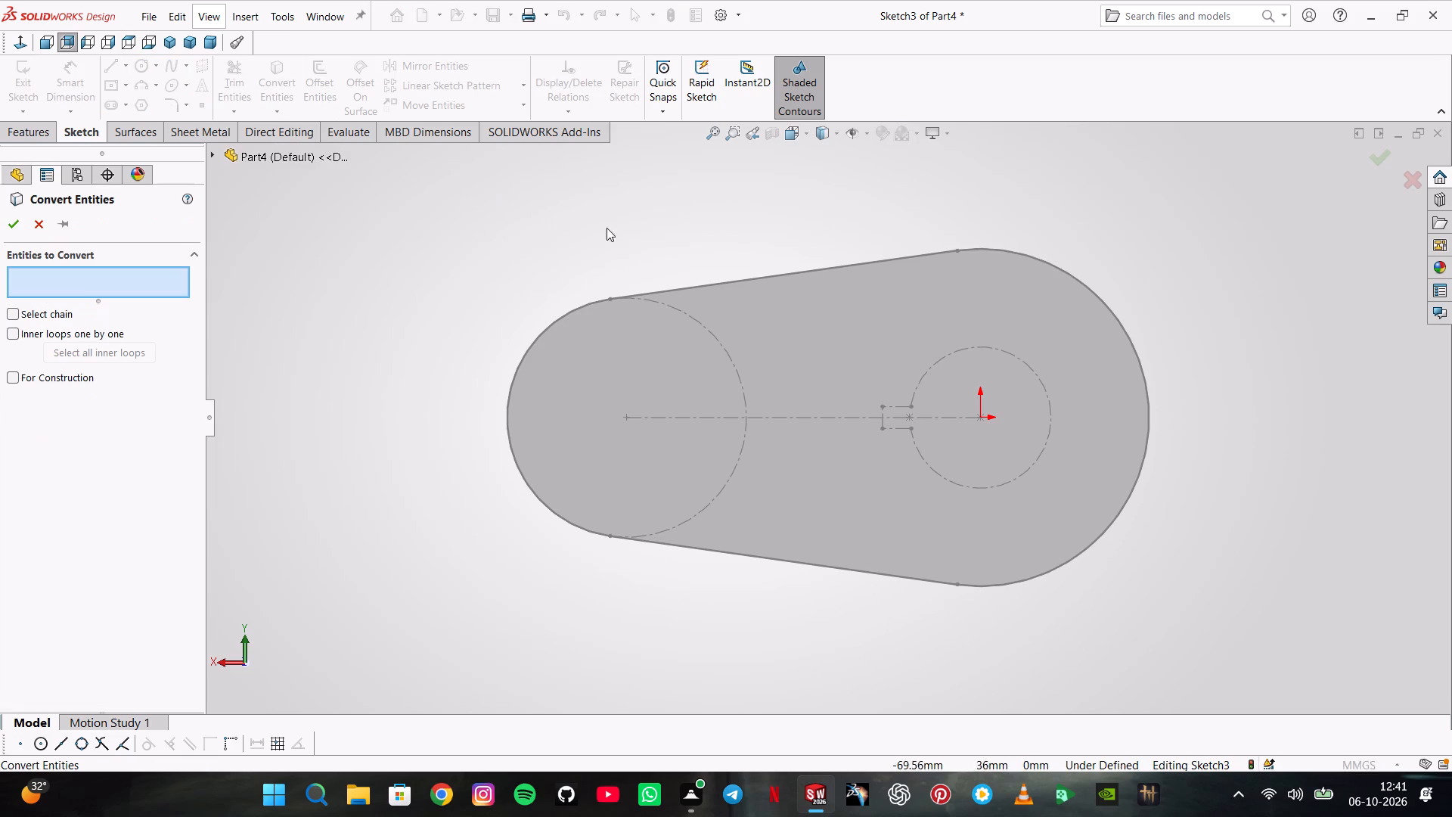
left_click(698, 323)
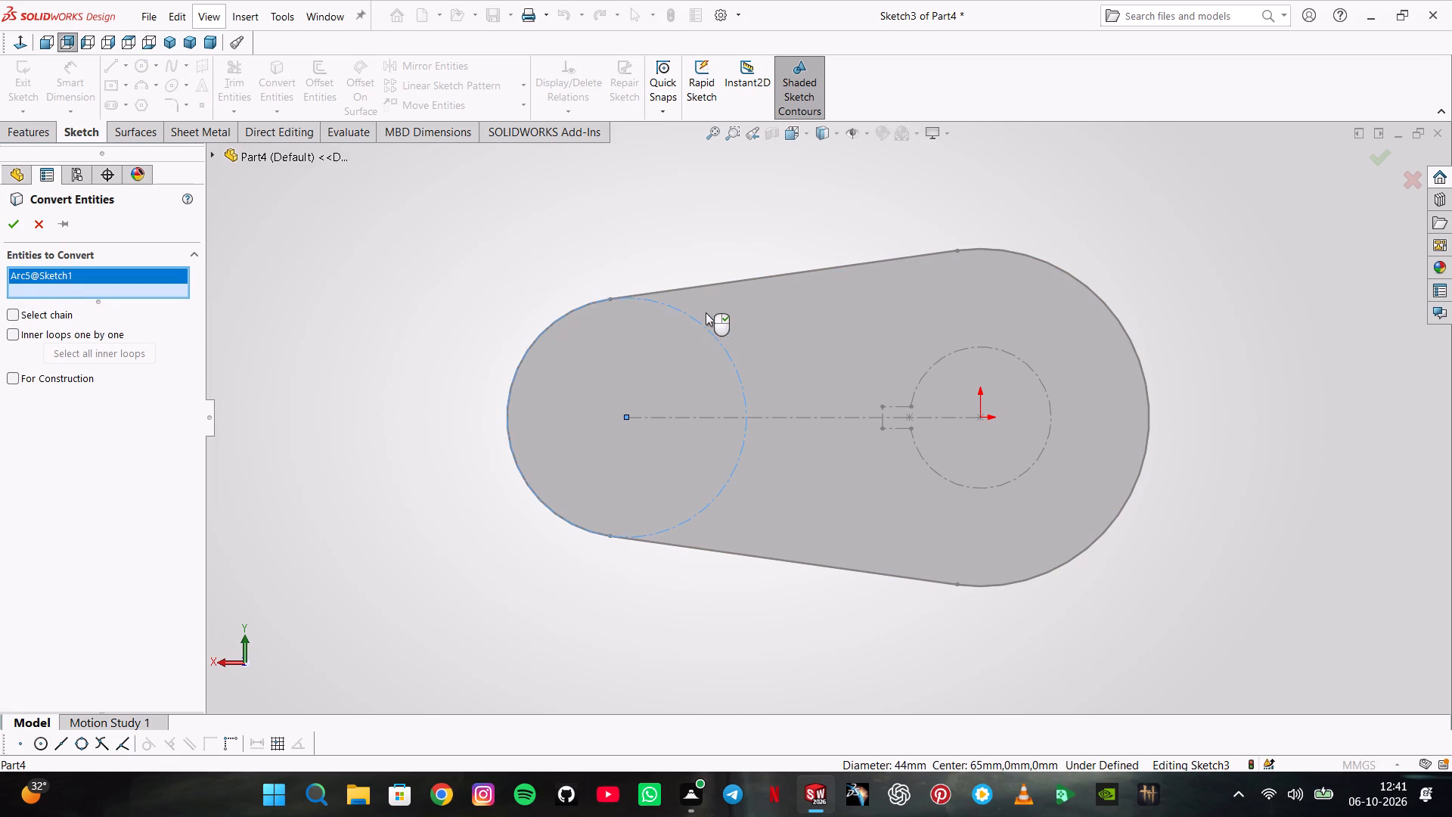
left_click(20, 225)
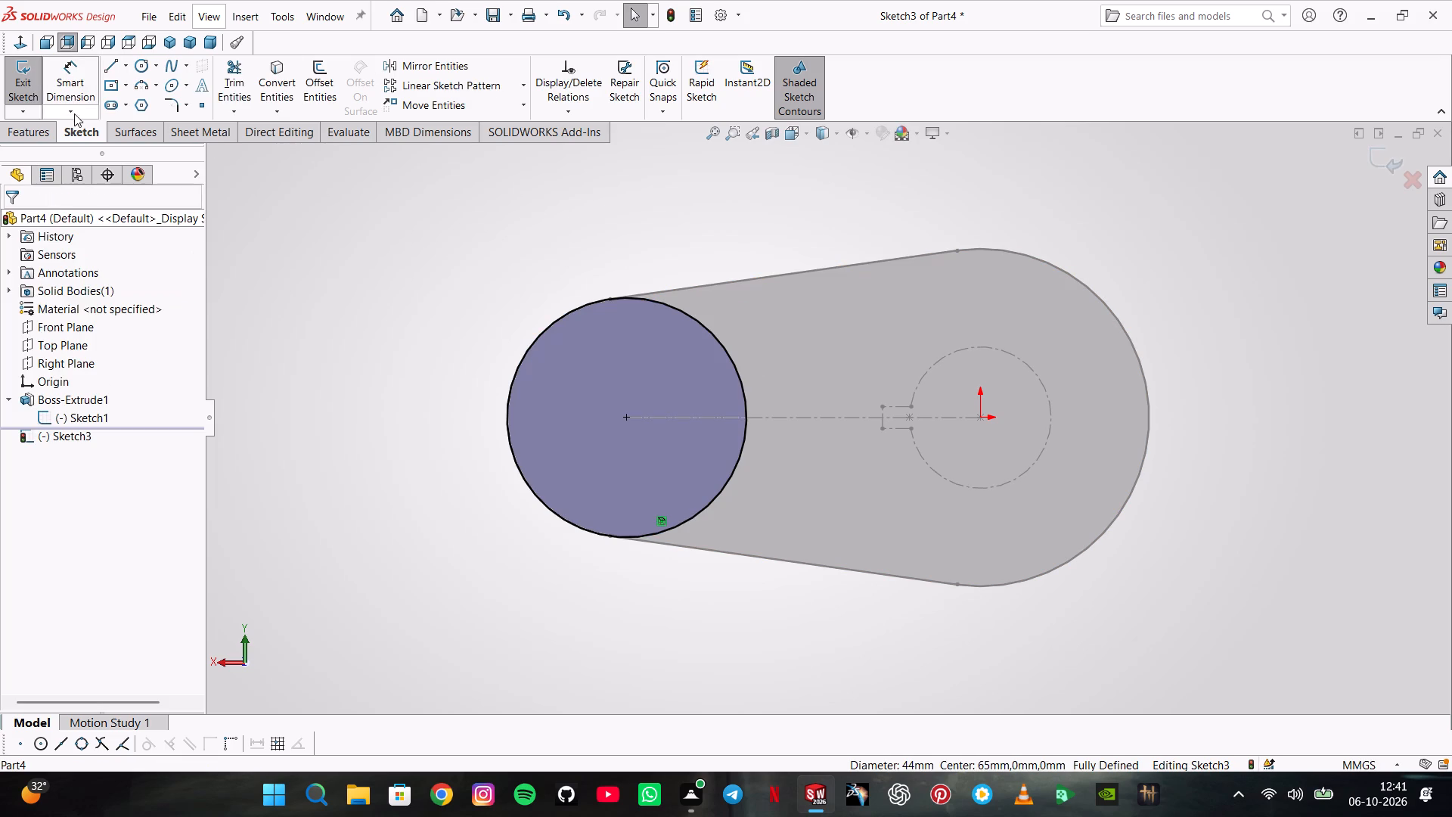
Sketch a circle concentric with the 44 mm circle and dimension its diameter to 15 mm.
left_click(140, 66)
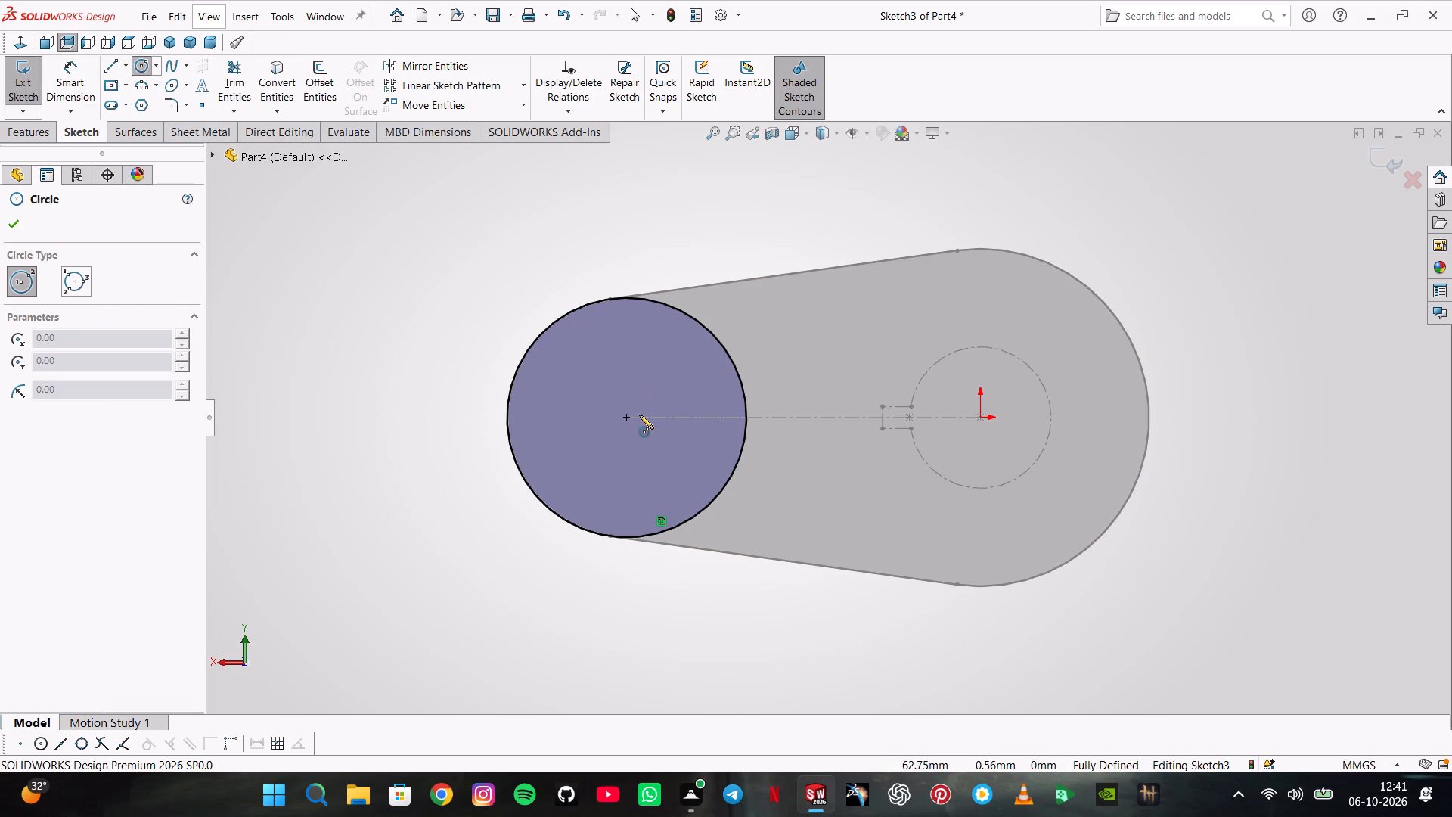
left_click(624, 415)
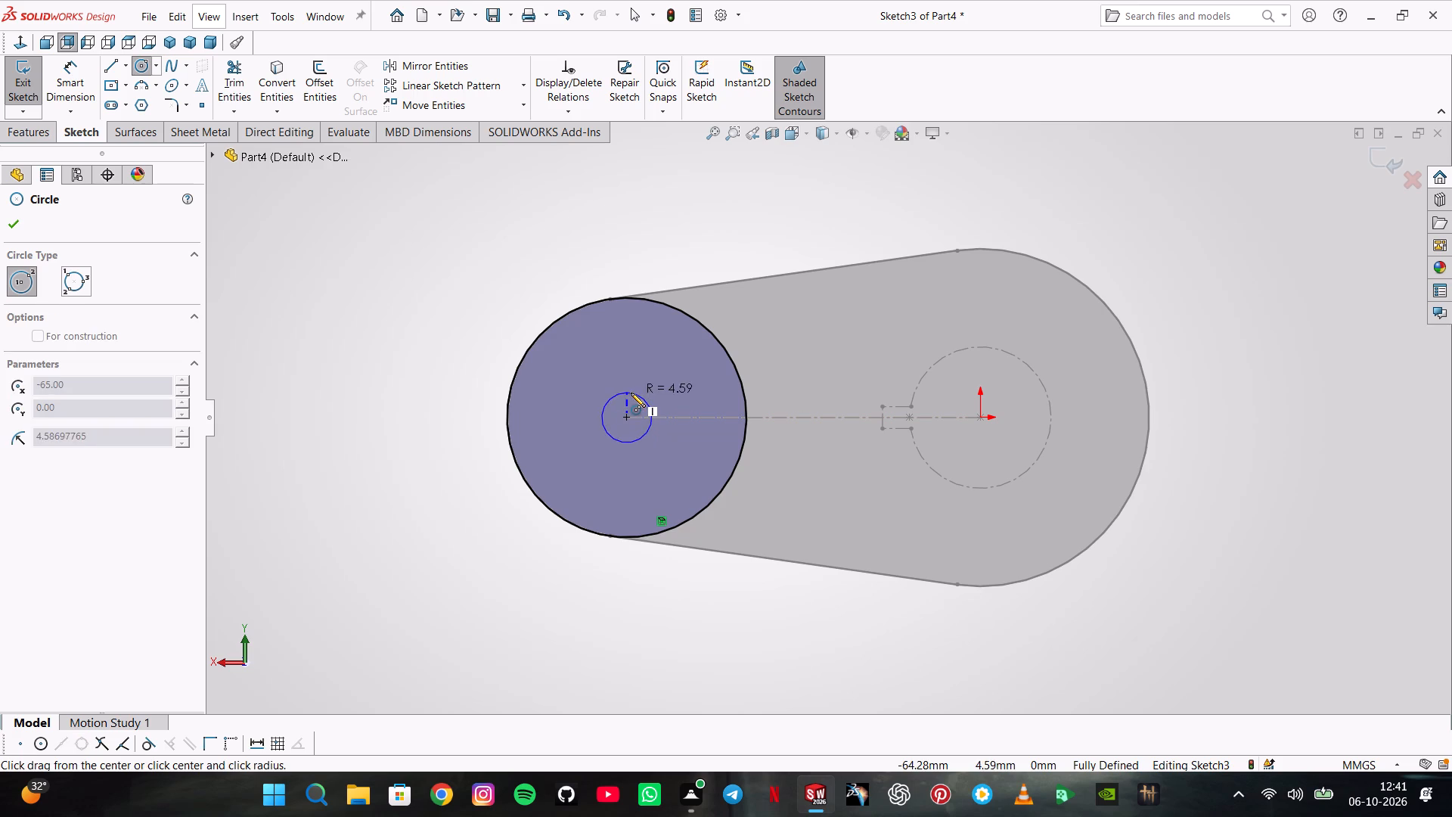
left_click(631, 393)
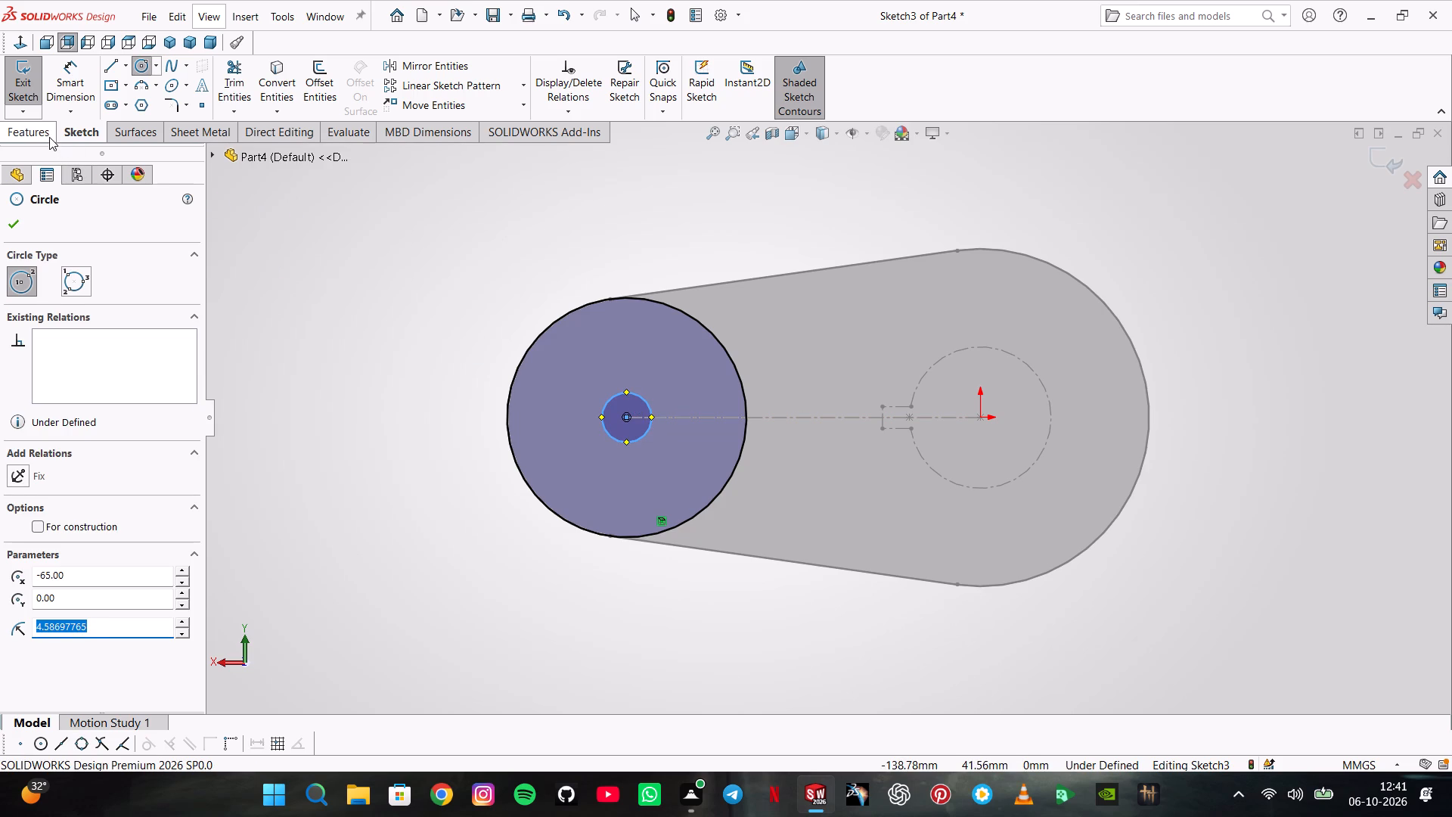
left_click(79, 92)
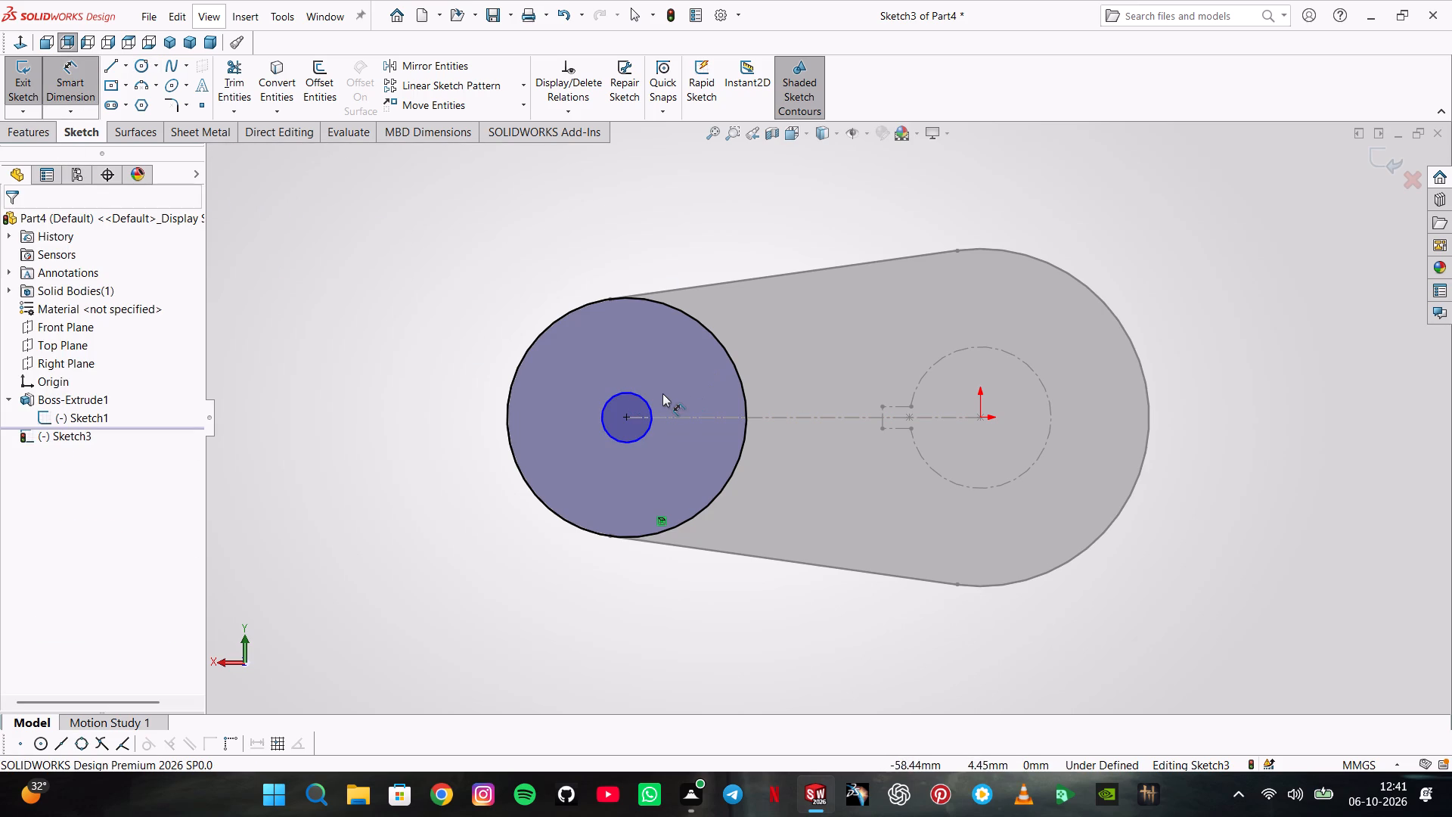
left_click(642, 397)
left_click(492, 290)
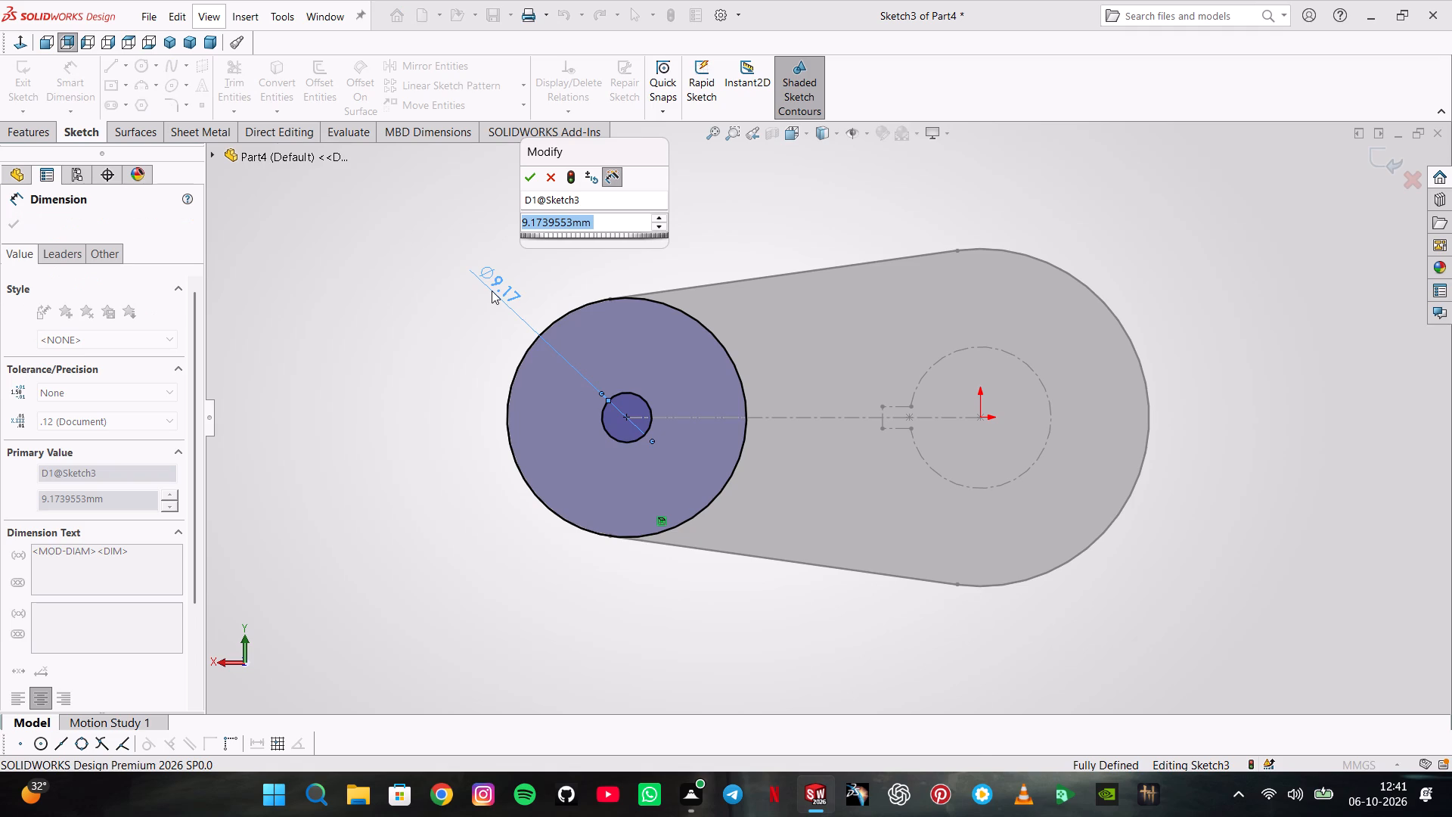
type("15")
key("Return")
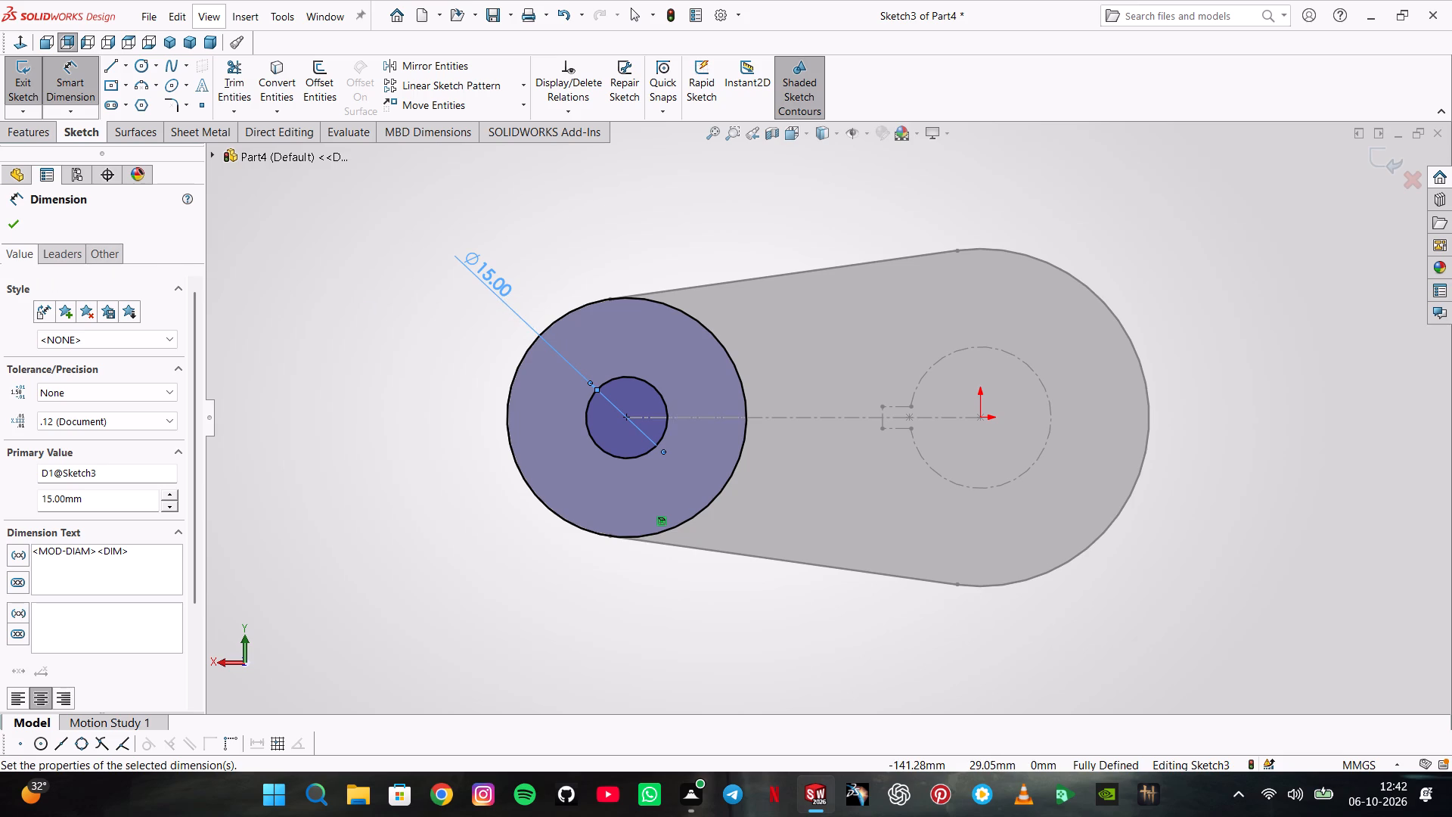
Extrude the 44 mm ring with its 15 mm hole 20 mm blind in the reversed direction, through the plate and past its front face.
left_click(27, 132)
left_click(76, 88)
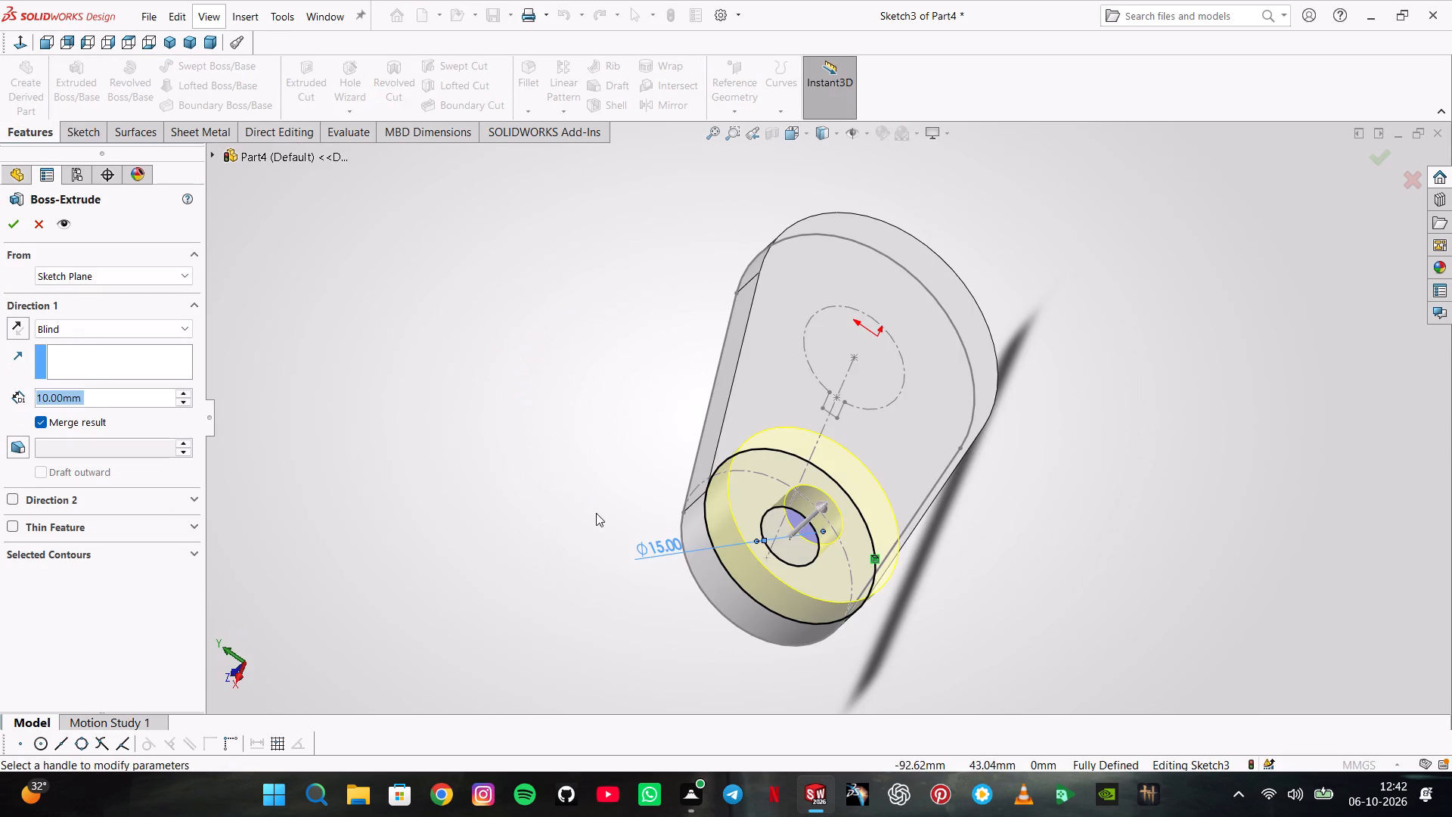
middle_click(597, 514)
left_click(16, 334)
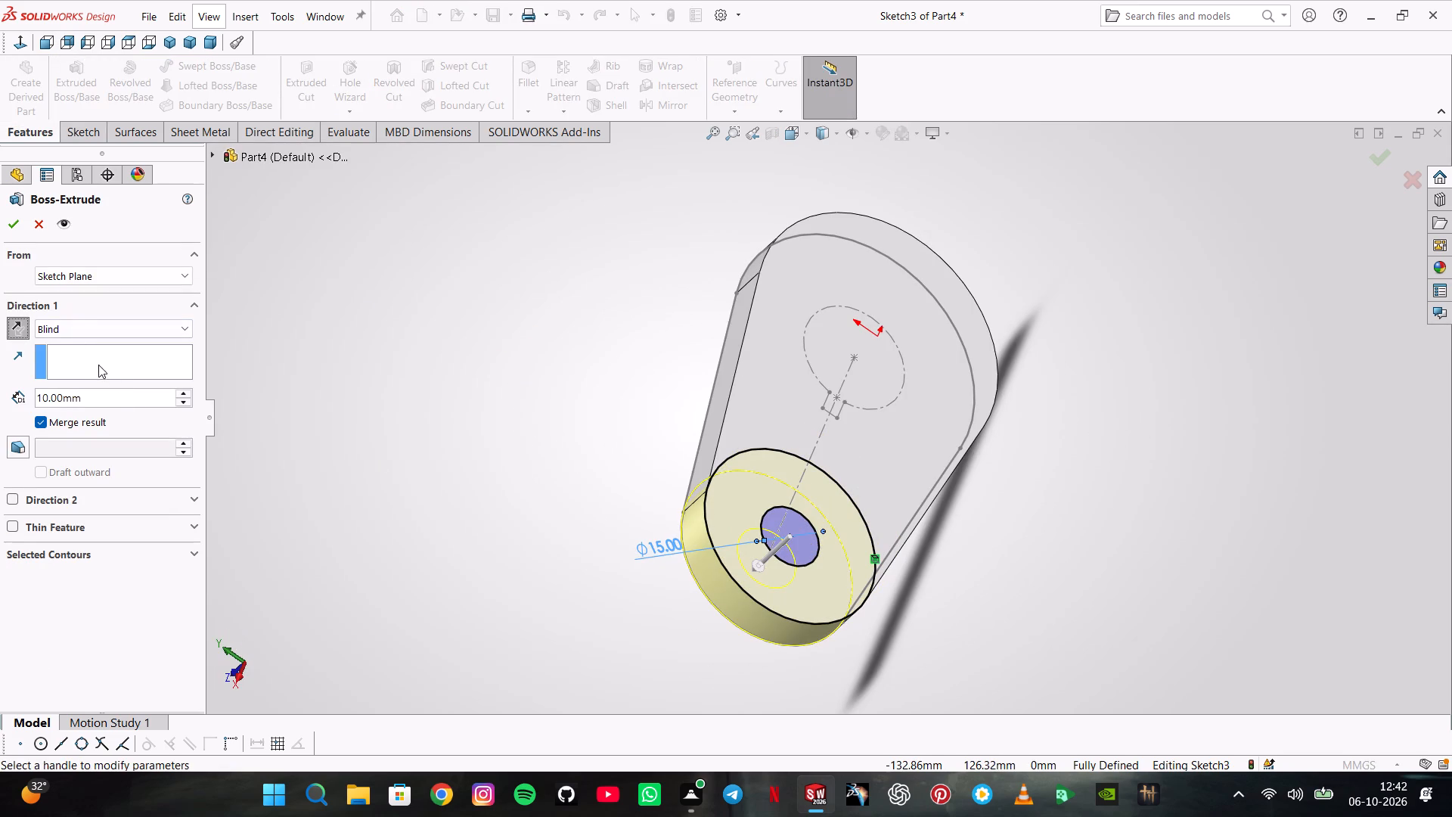
double_click(107, 398)
type("20")
key("Return")
key("Return")
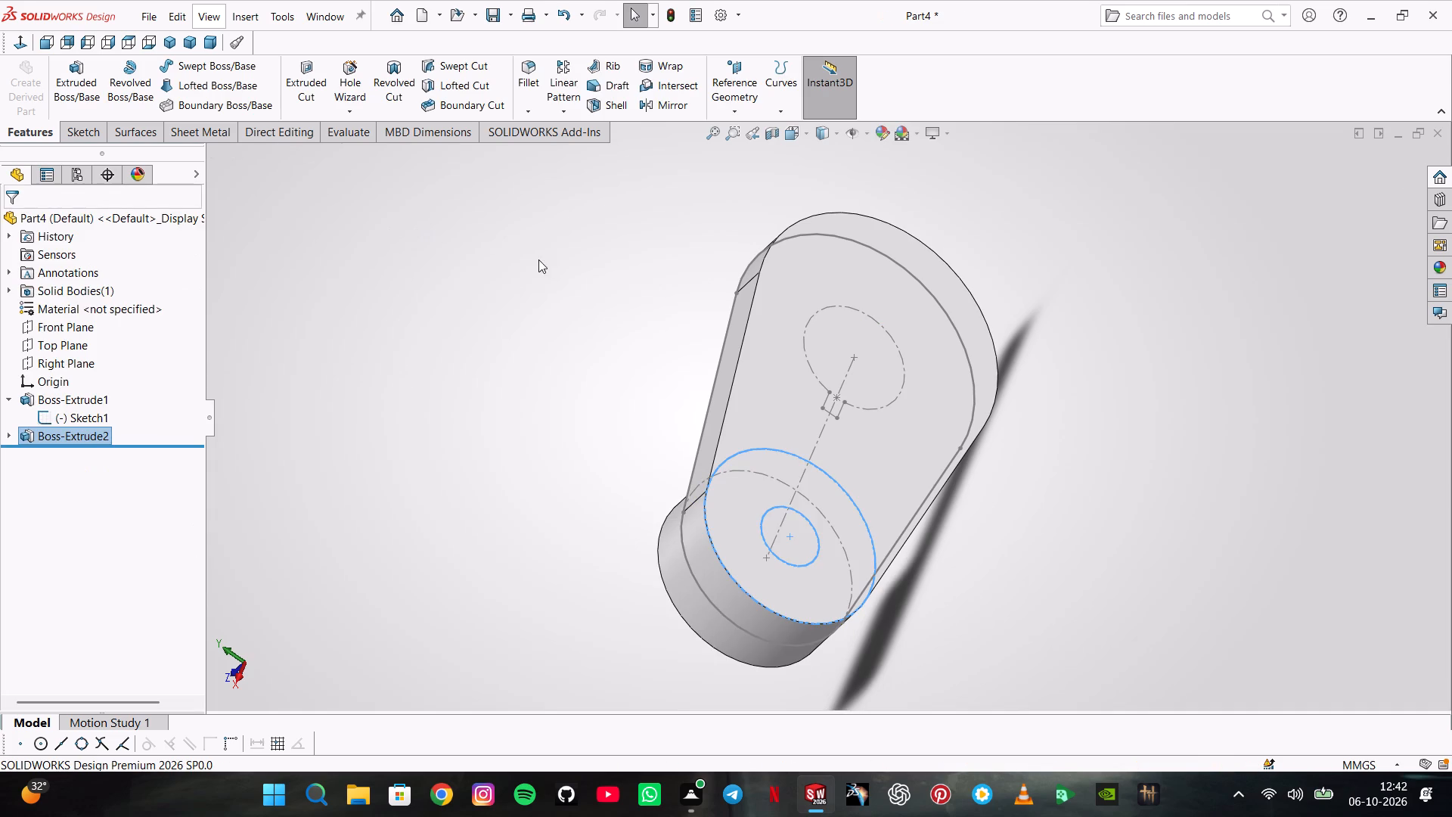
Start an extruded-cut sketch on the link's back face and convert the face at the bottom of the 15 mm boss hole into it.
left_click(316, 101)
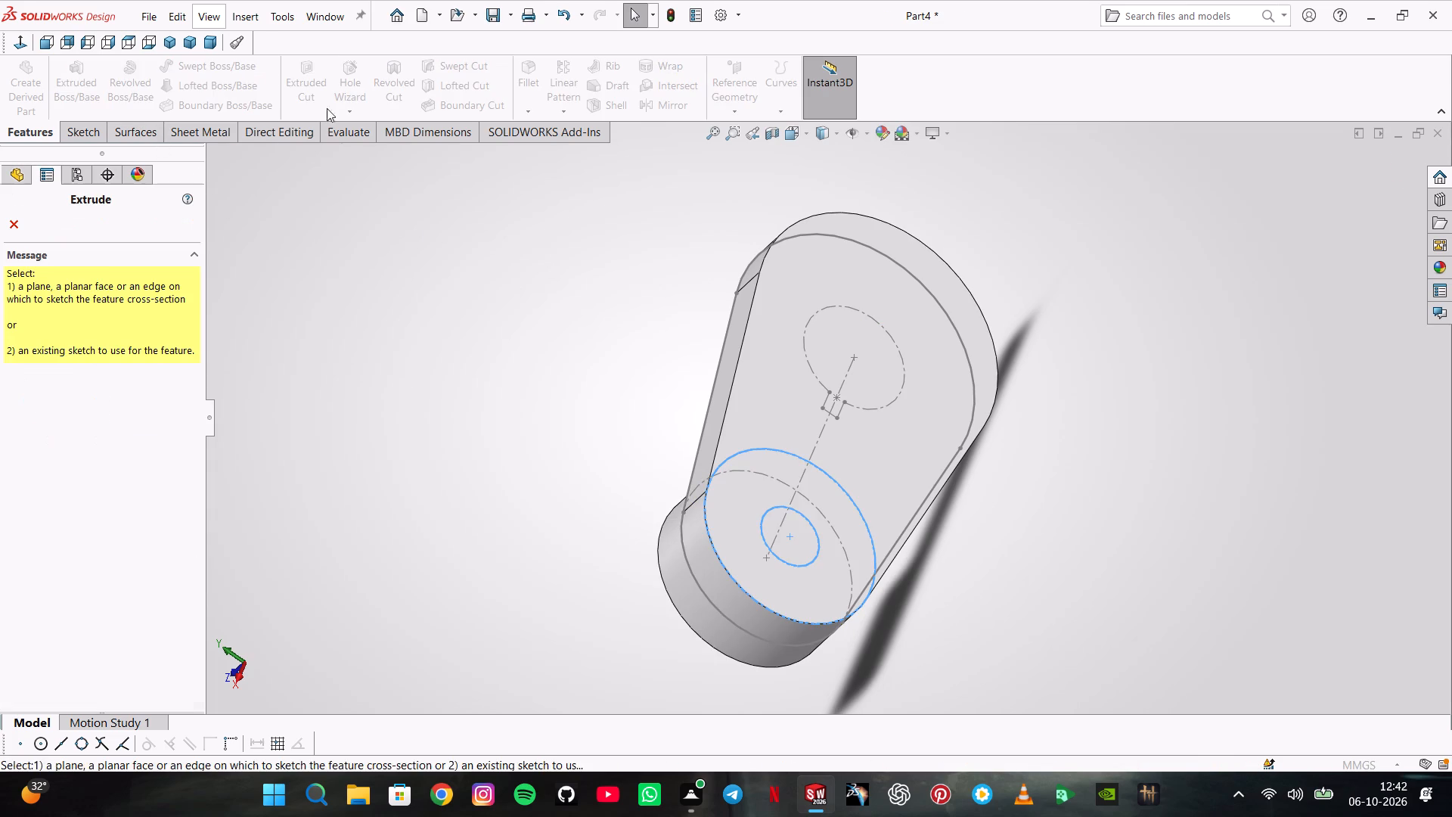
left_click(765, 519)
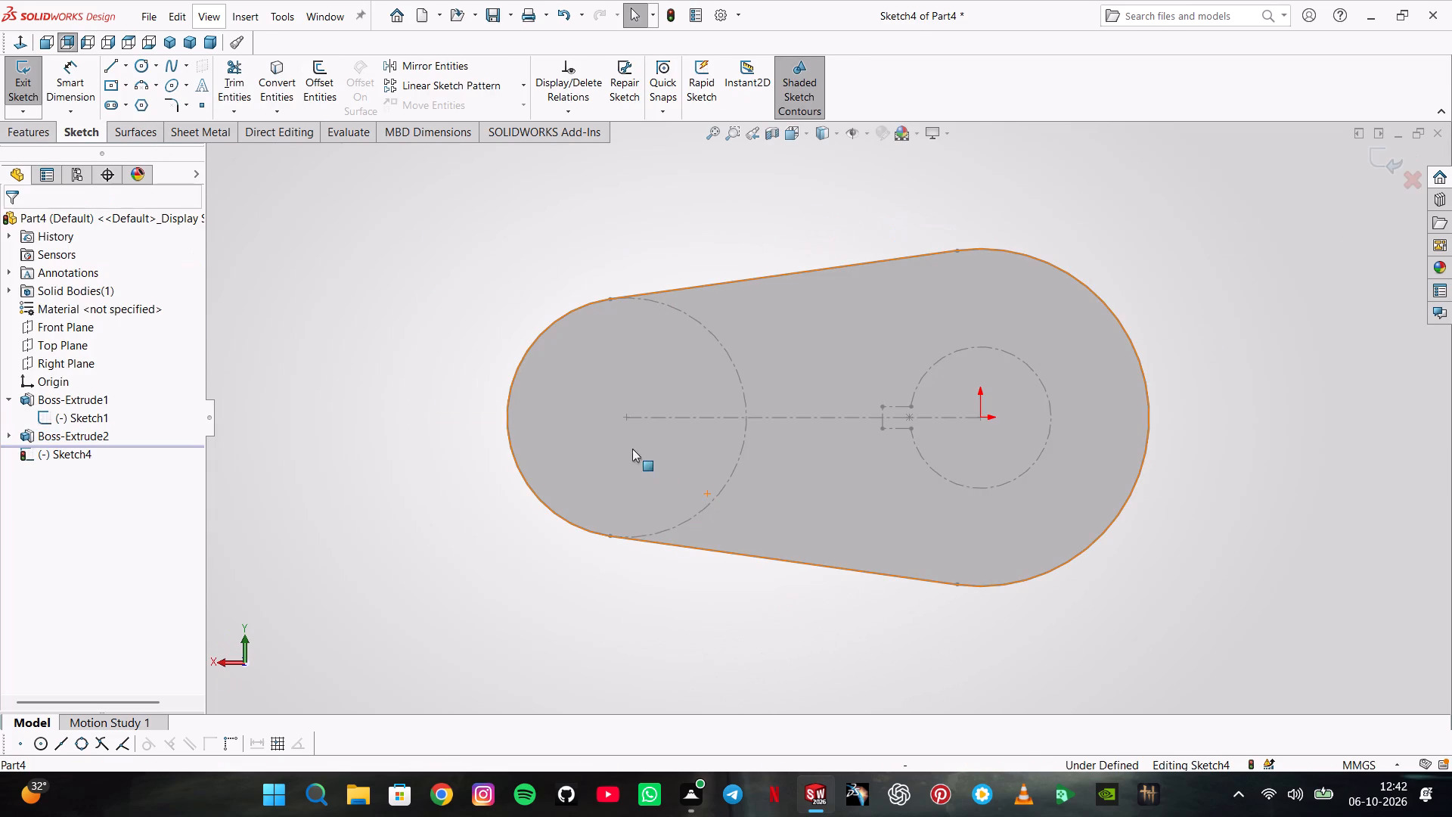
middle_click_drag(607, 341, 840, 469)
scroll(644, 376, "down", 1)
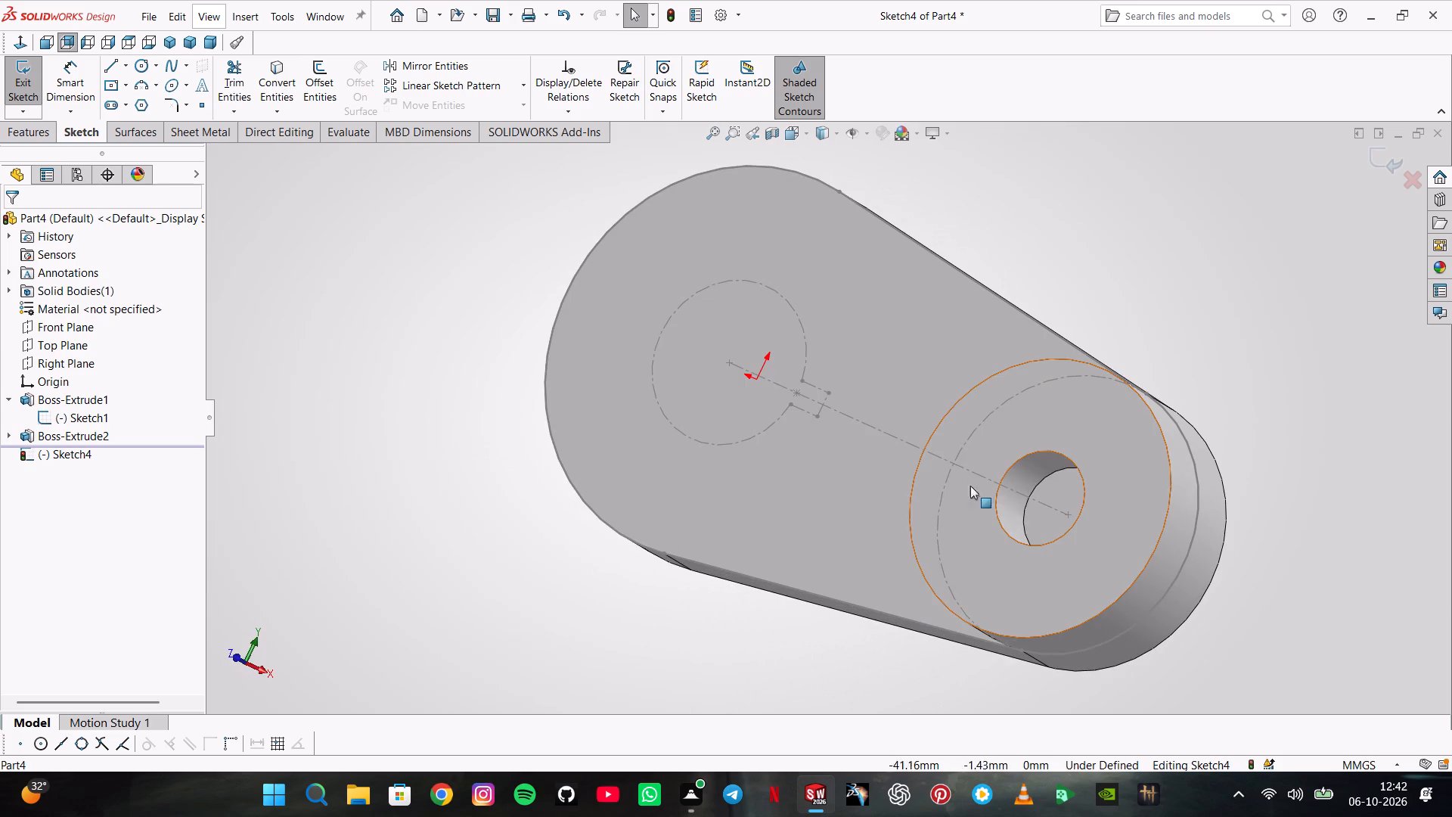
left_click(1055, 489)
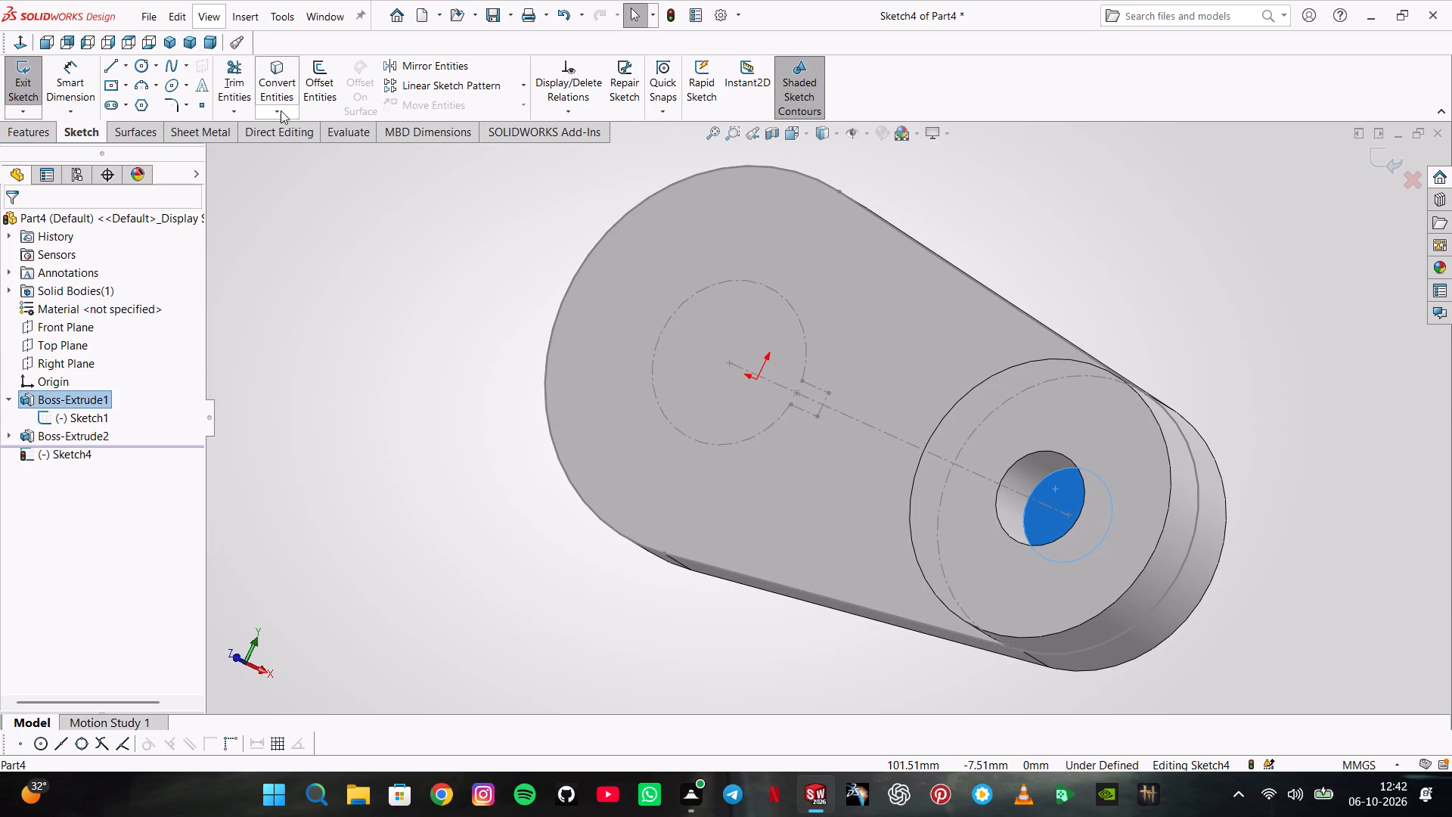
left_click(287, 104)
Cut the 15 mm circle out of the link with the end condition Through All - Both.
left_click(26, 138)
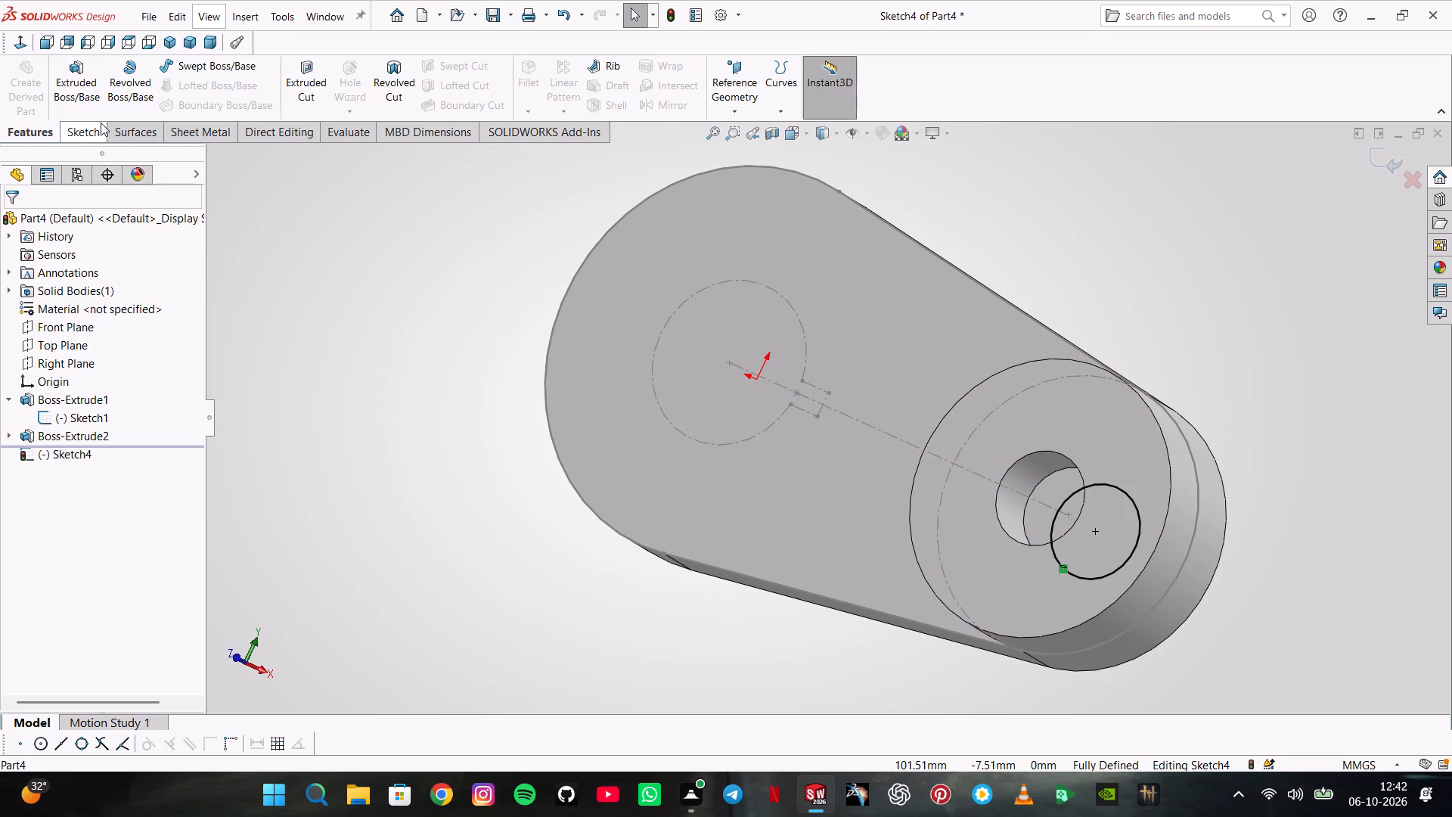
left_click(295, 78)
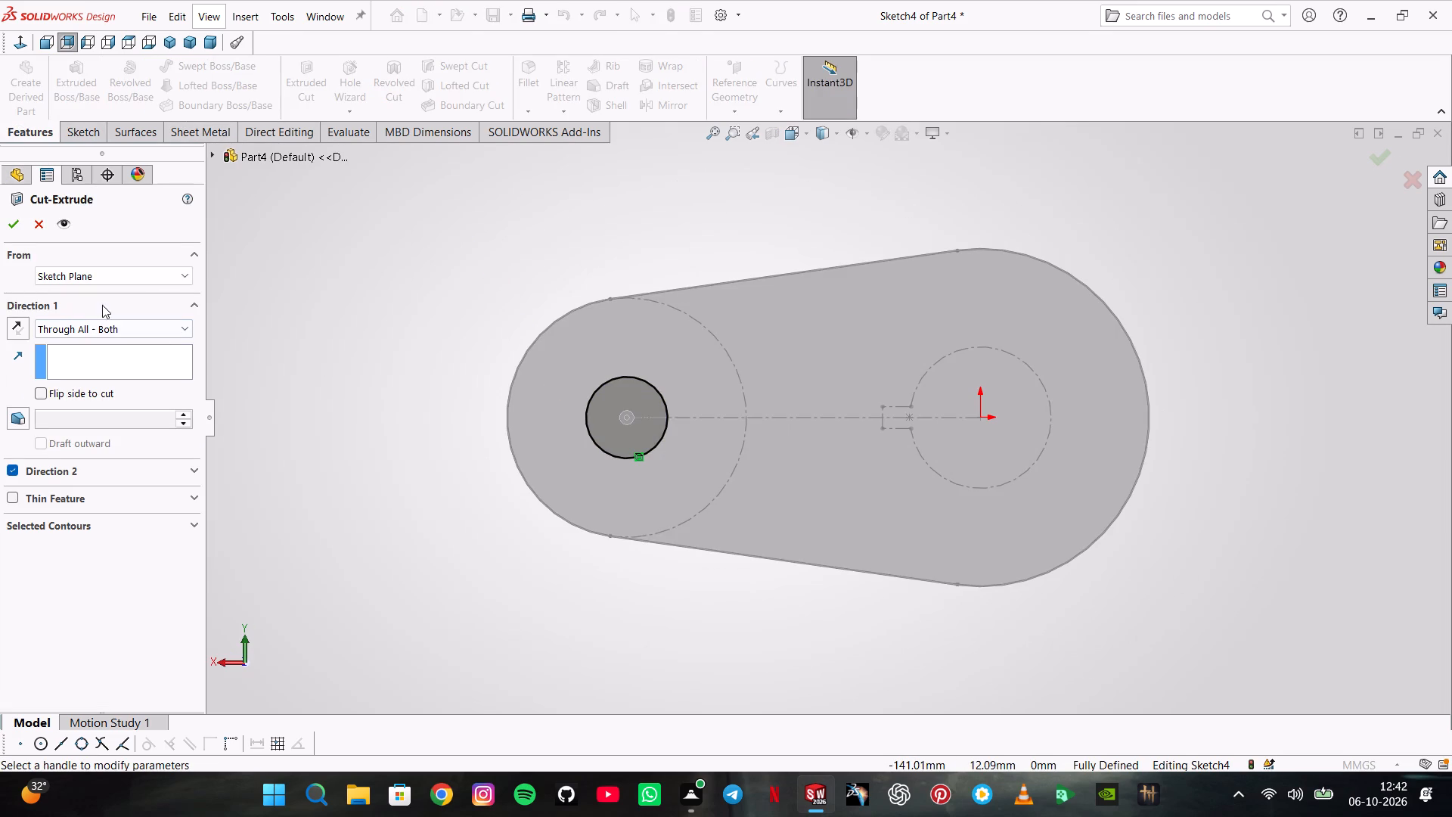
left_click(13, 231)
left_click(313, 297)
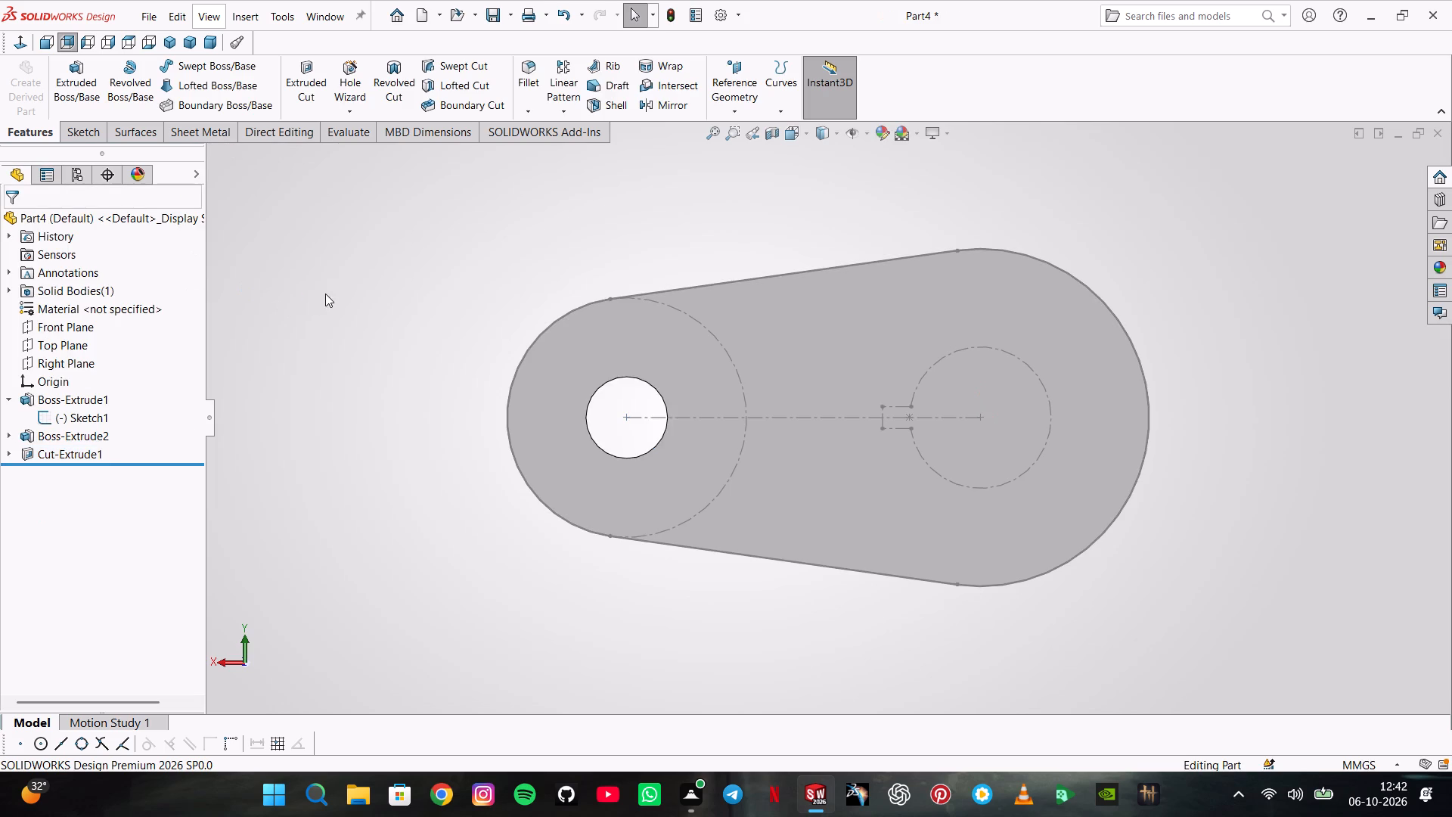
Edit the base extrusion's sketch to add a full 62 mm construction circle centred on the origin, matching the large end arc.
middle_click_drag(330, 298, 572, 507)
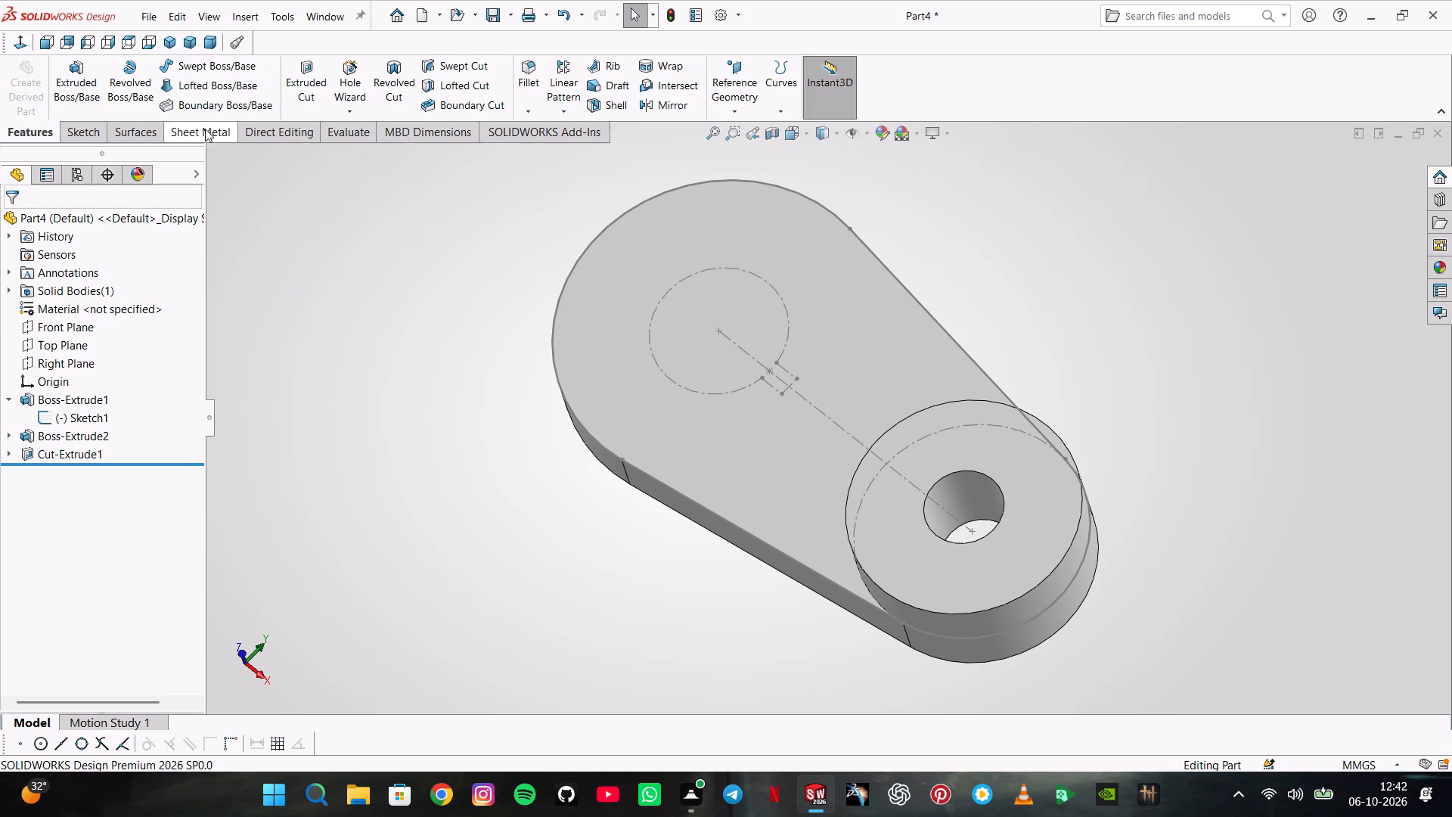
left_click(88, 412)
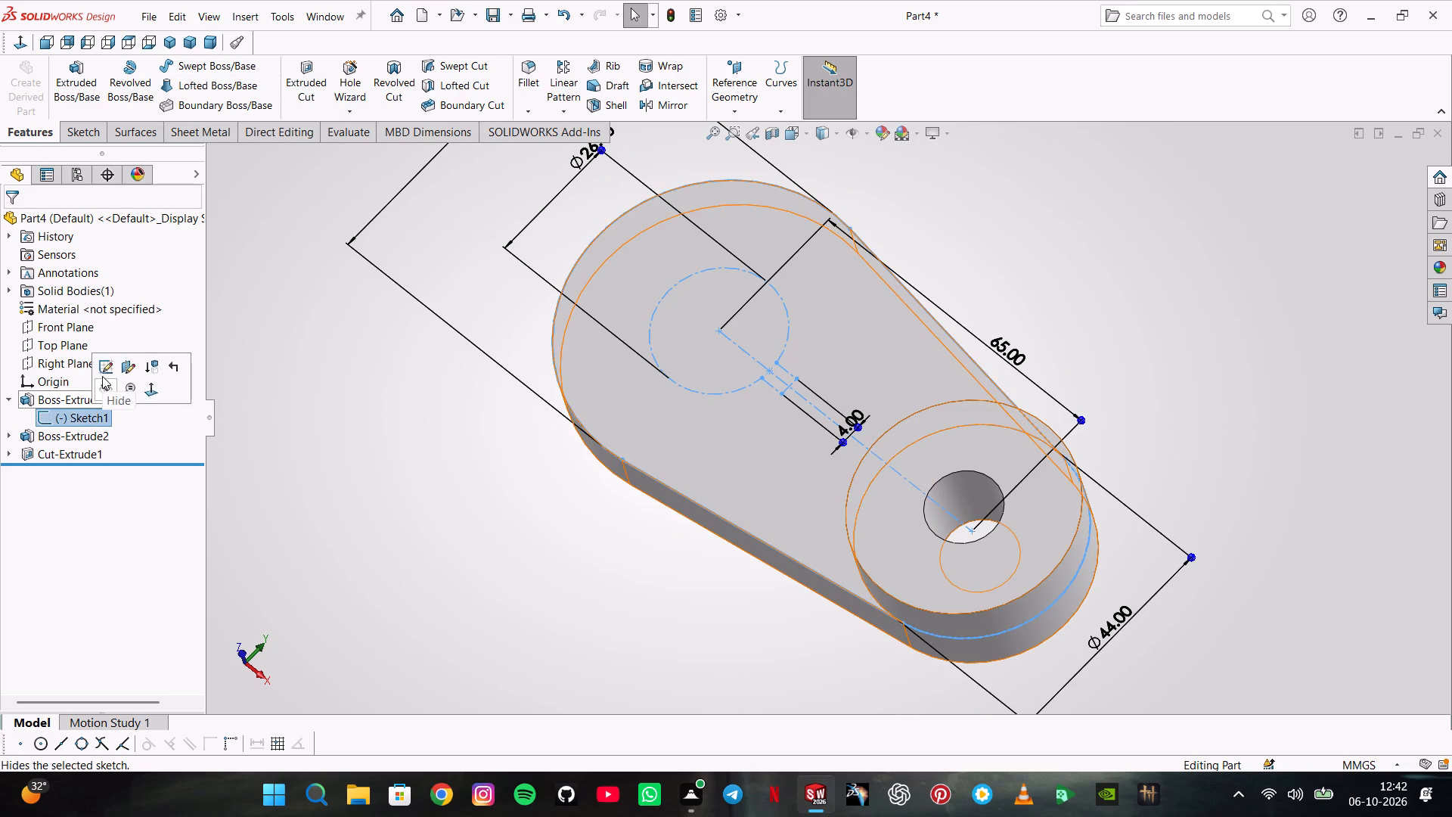
left_click(105, 371)
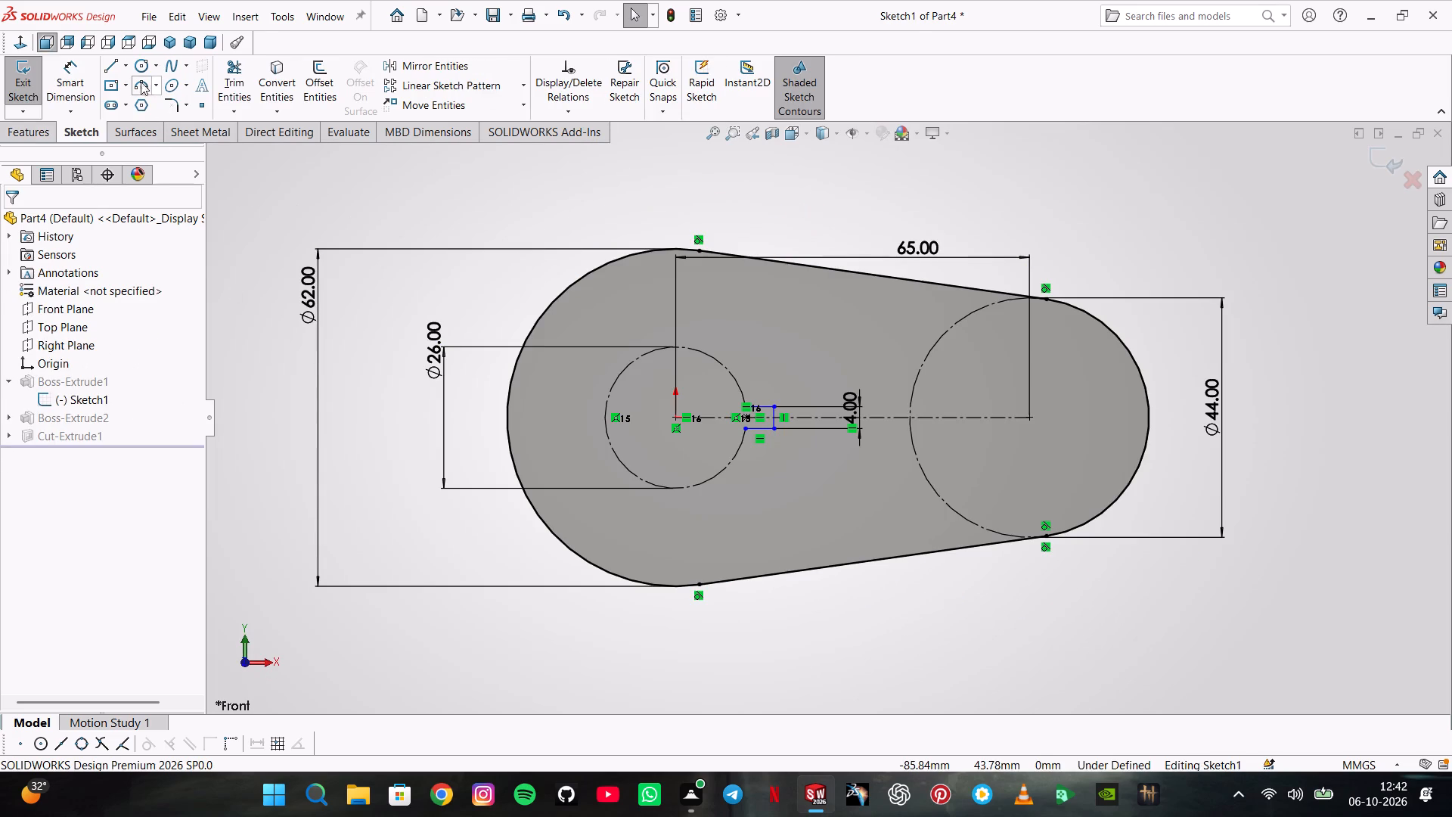
left_click(141, 71)
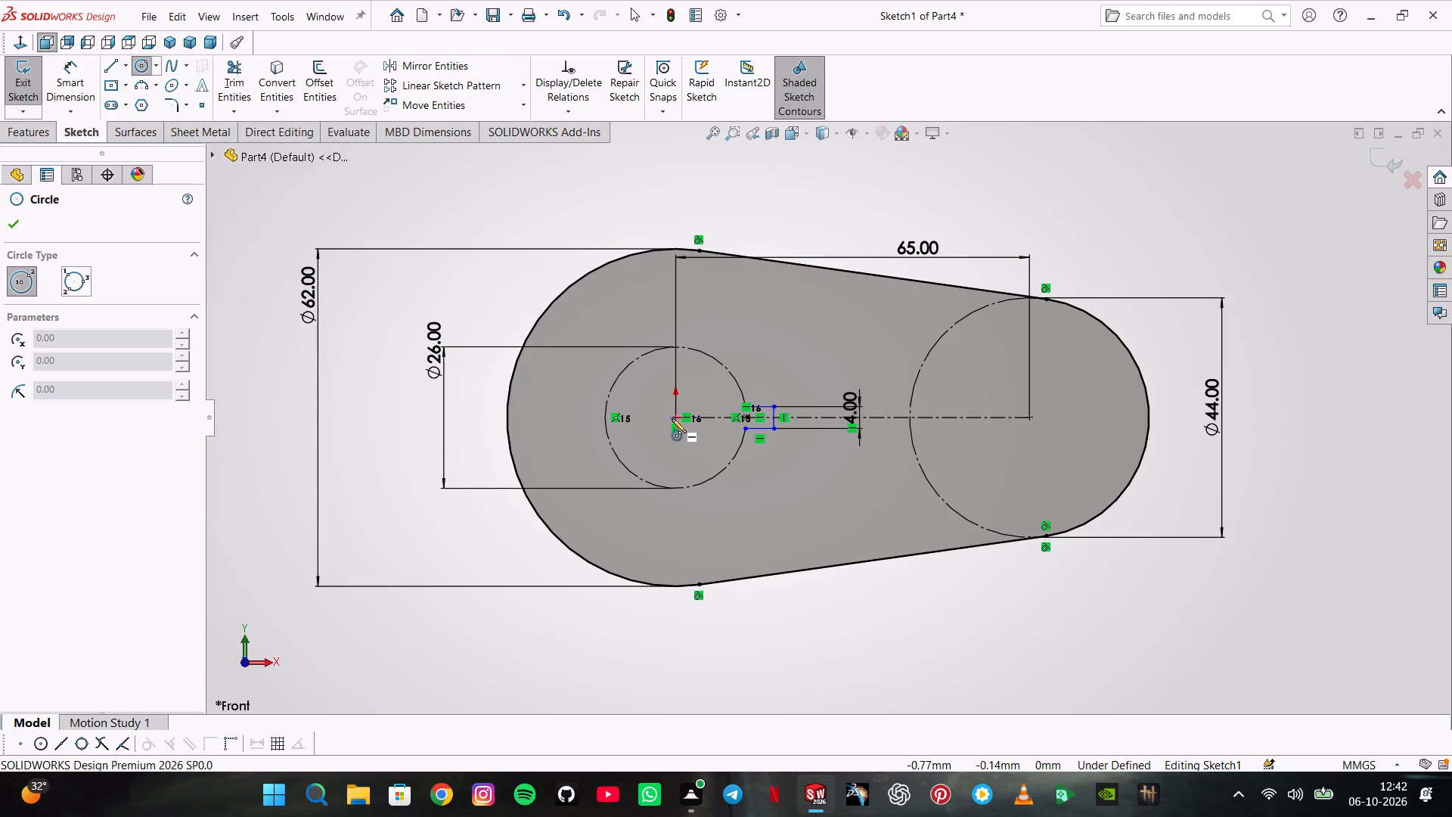
left_click(672, 418)
left_click(593, 272)
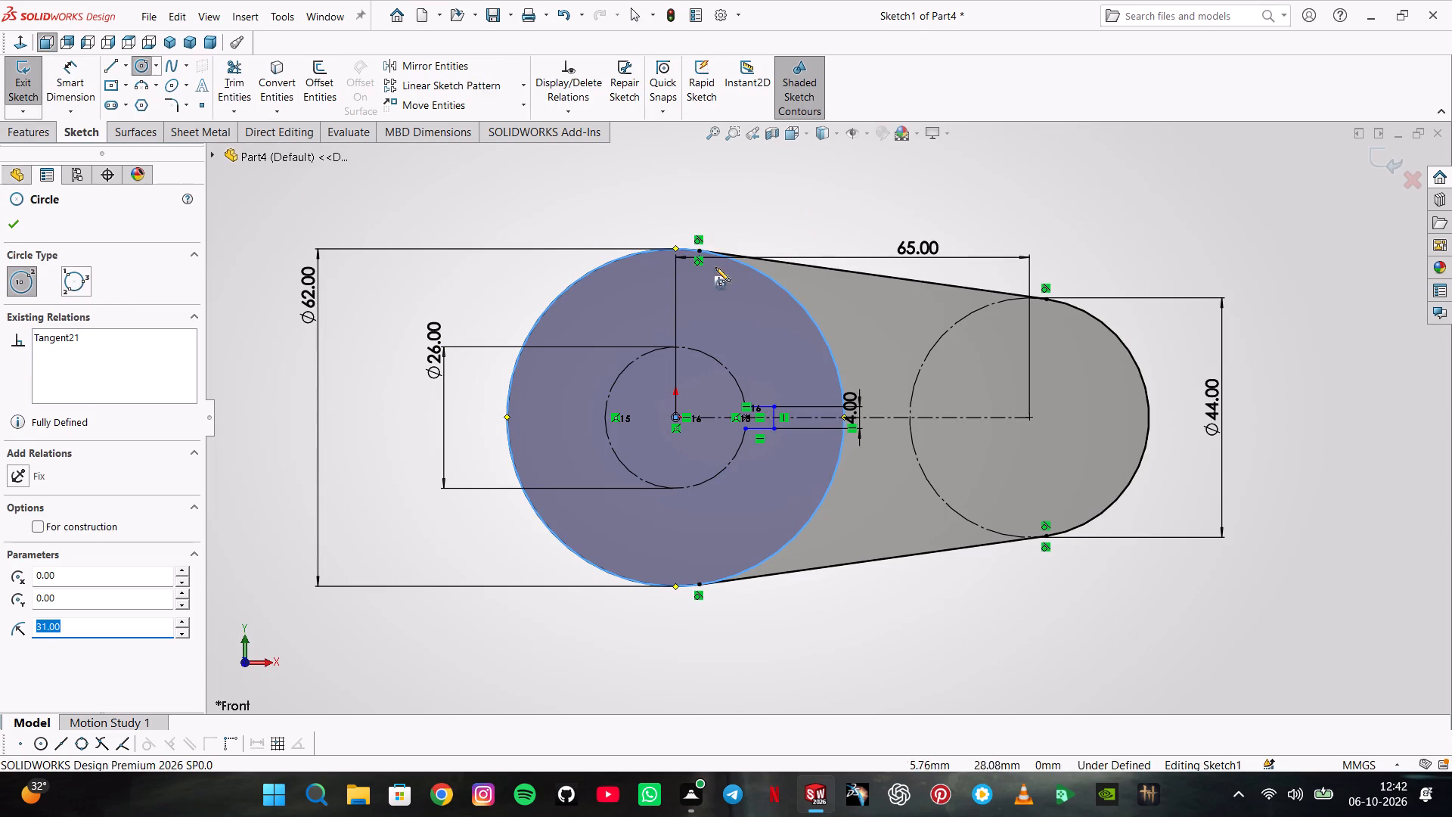
key("Escape")
right_click(787, 293)
left_click(826, 263)
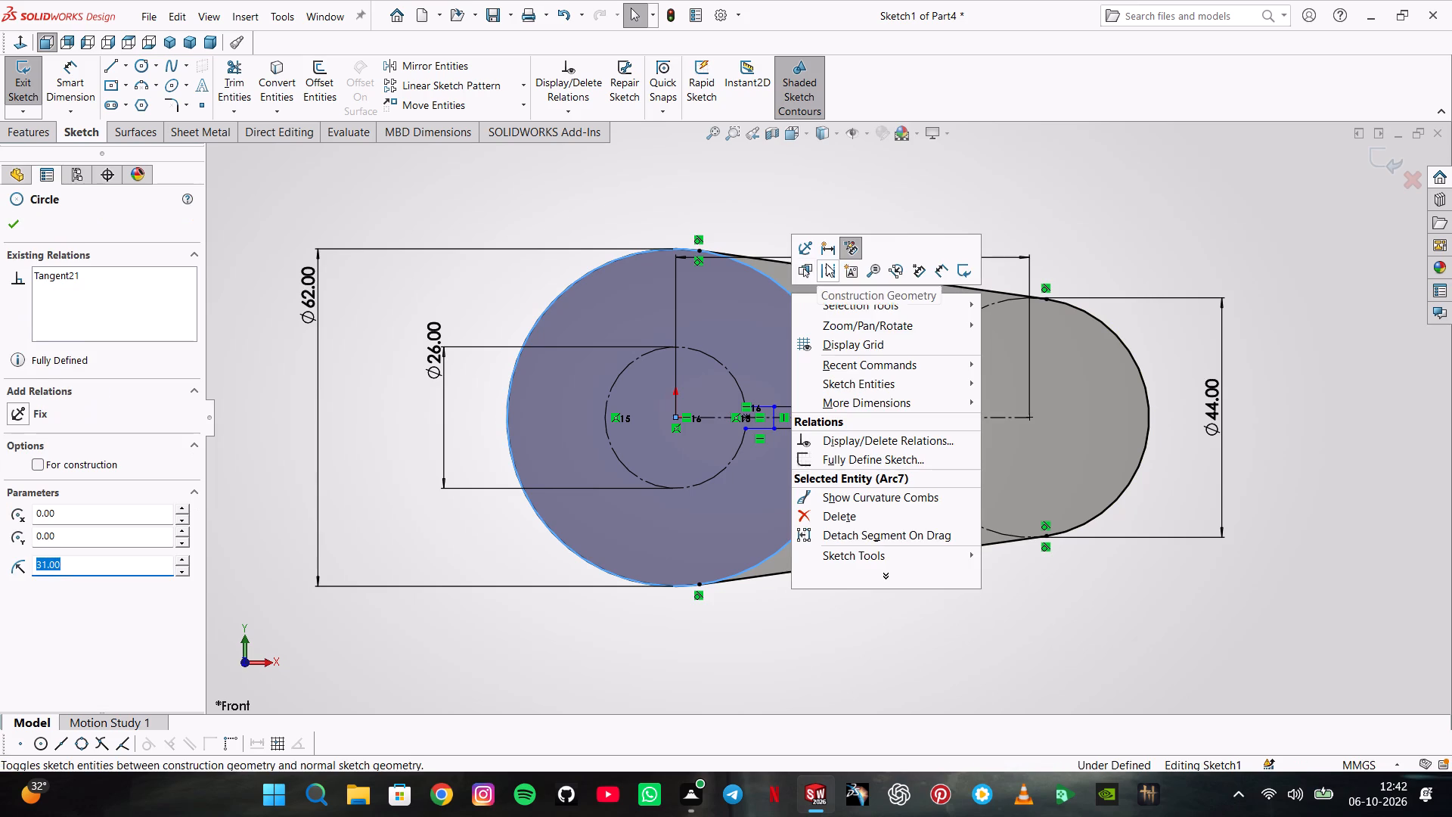
left_click(608, 204)
left_click(19, 89)
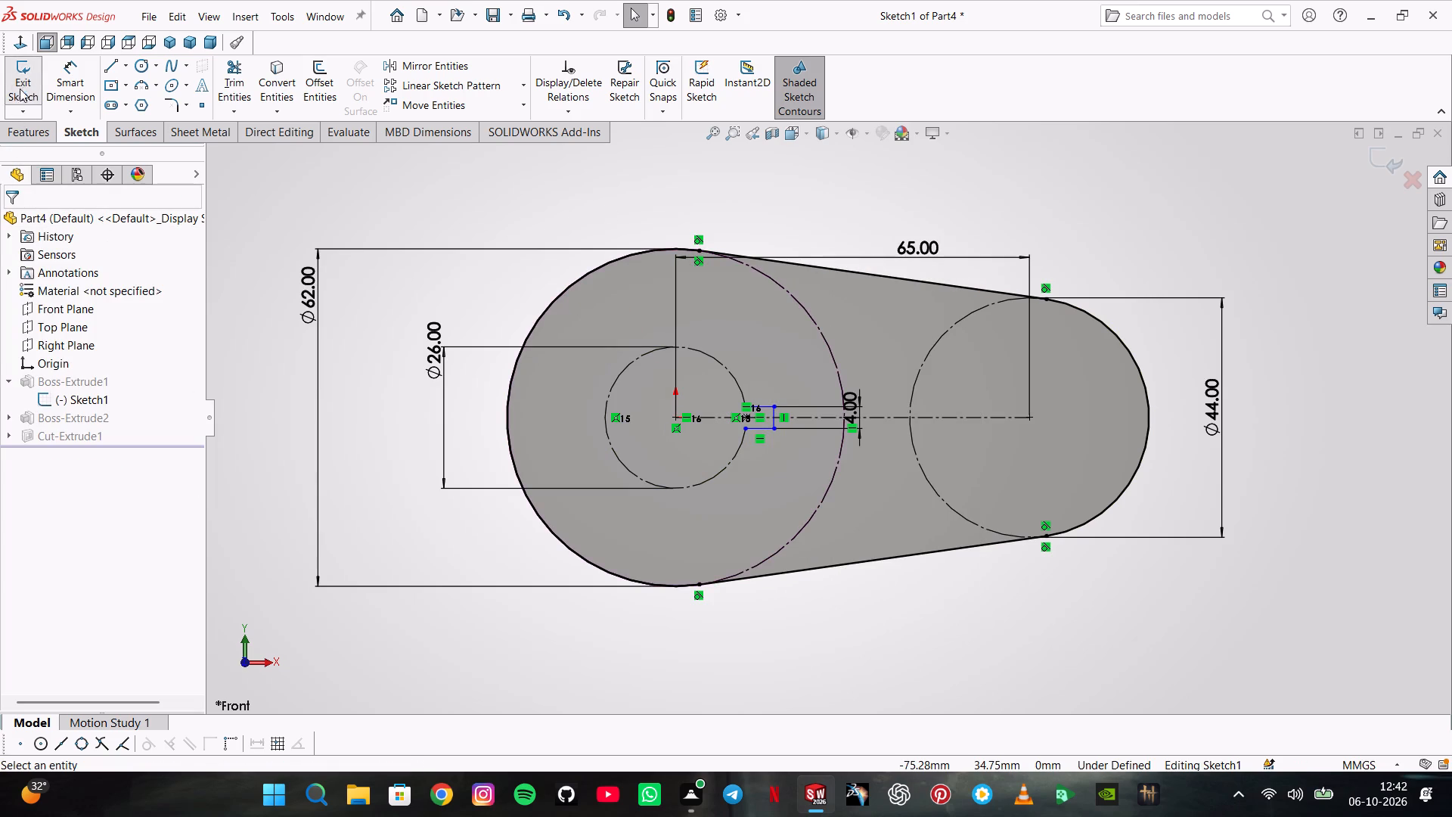
Start a new sketch on the link's back face.
left_click(73, 130)
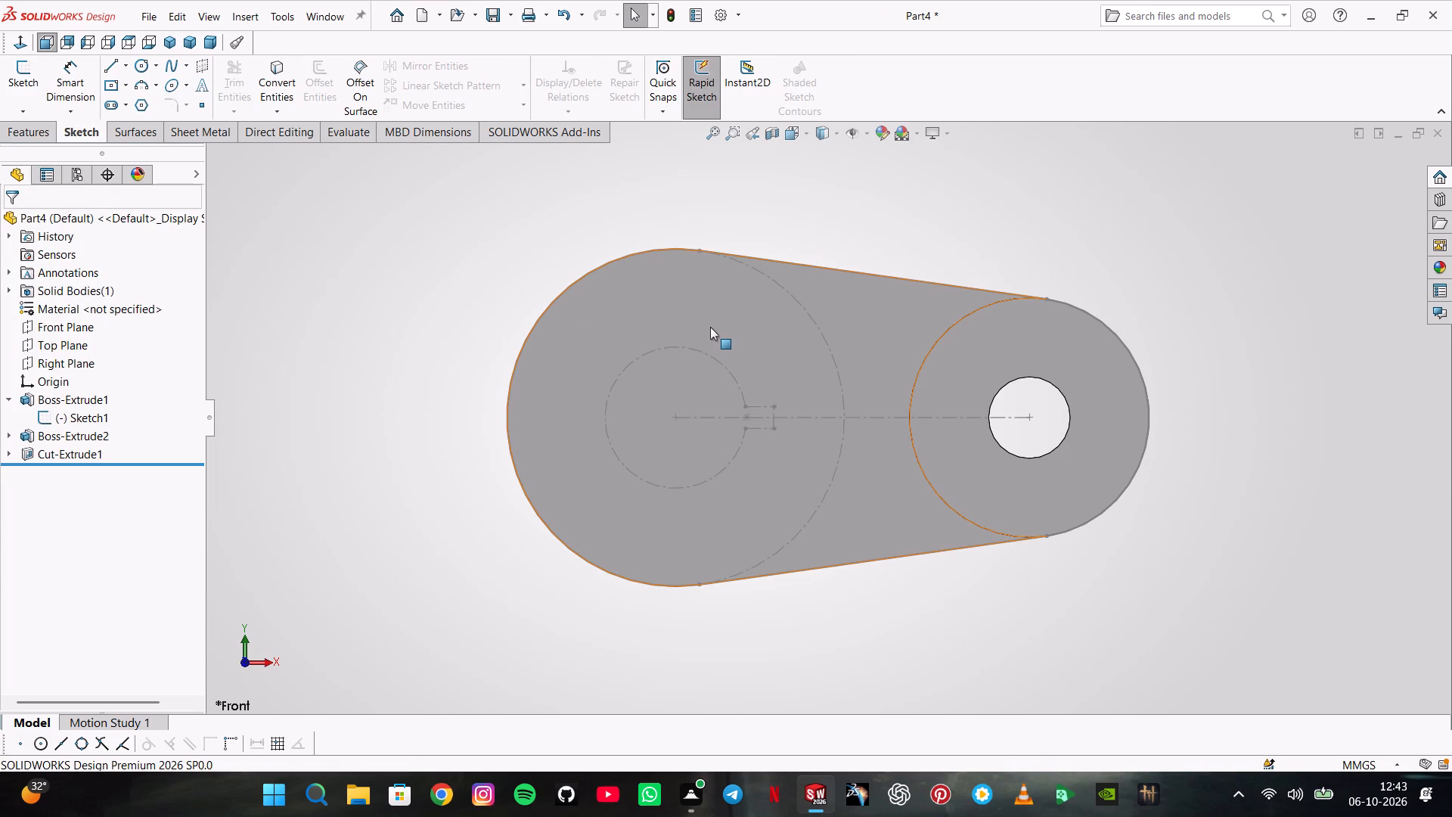
left_click(712, 326)
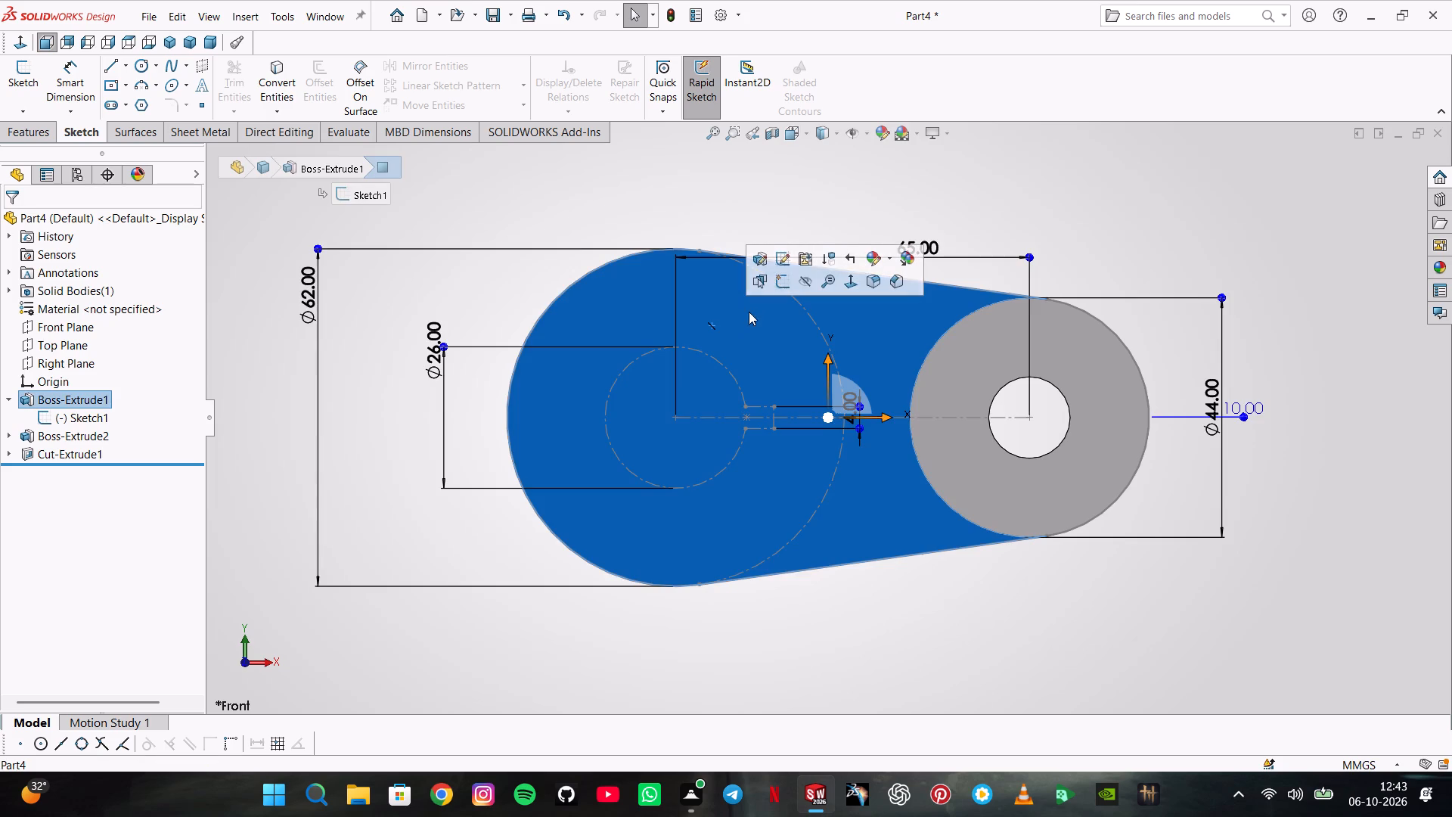
left_click(505, 241)
middle_click_drag(526, 224, 537, 252)
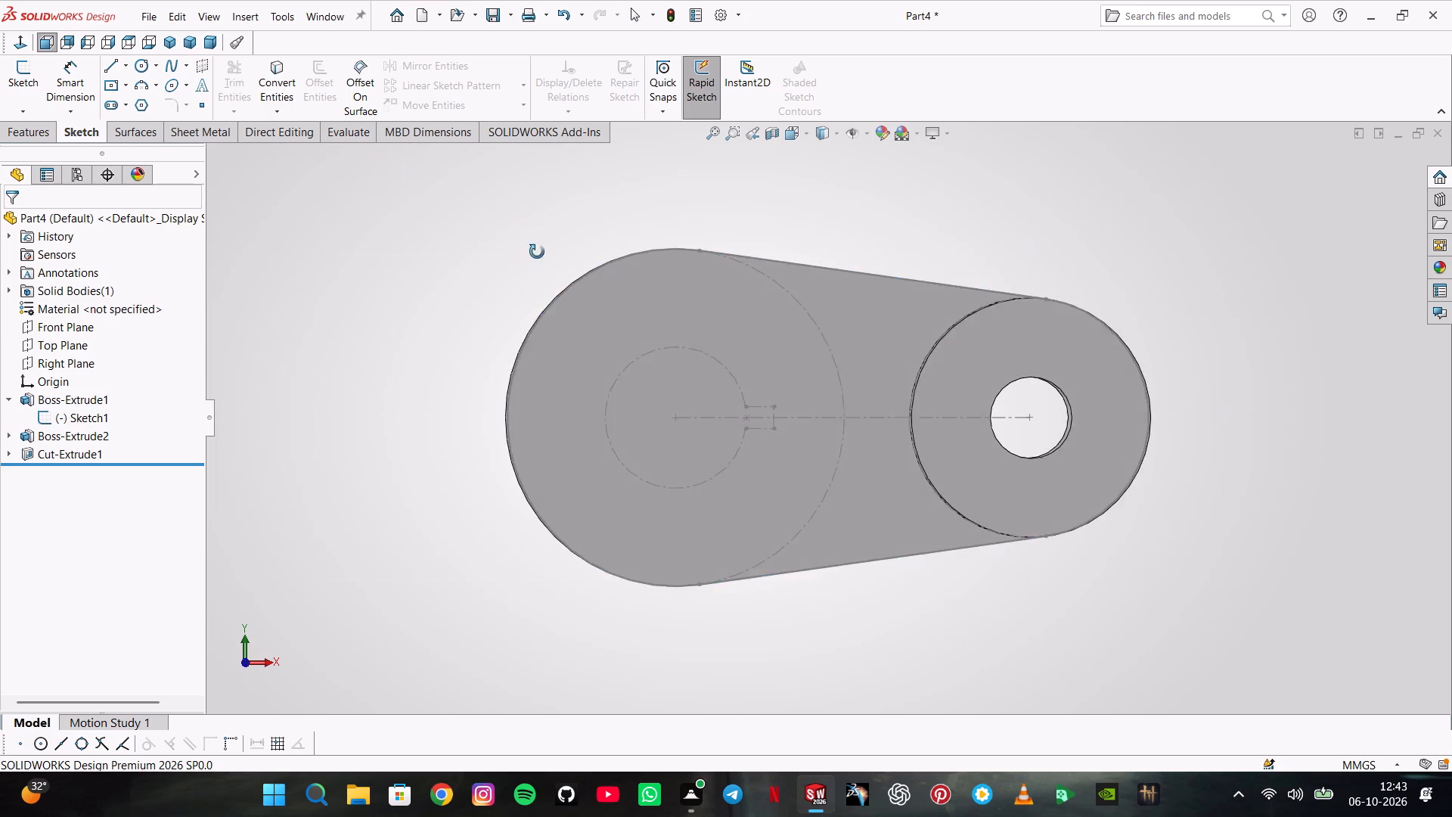
middle_click_drag(537, 252, 666, 553)
left_click(765, 530)
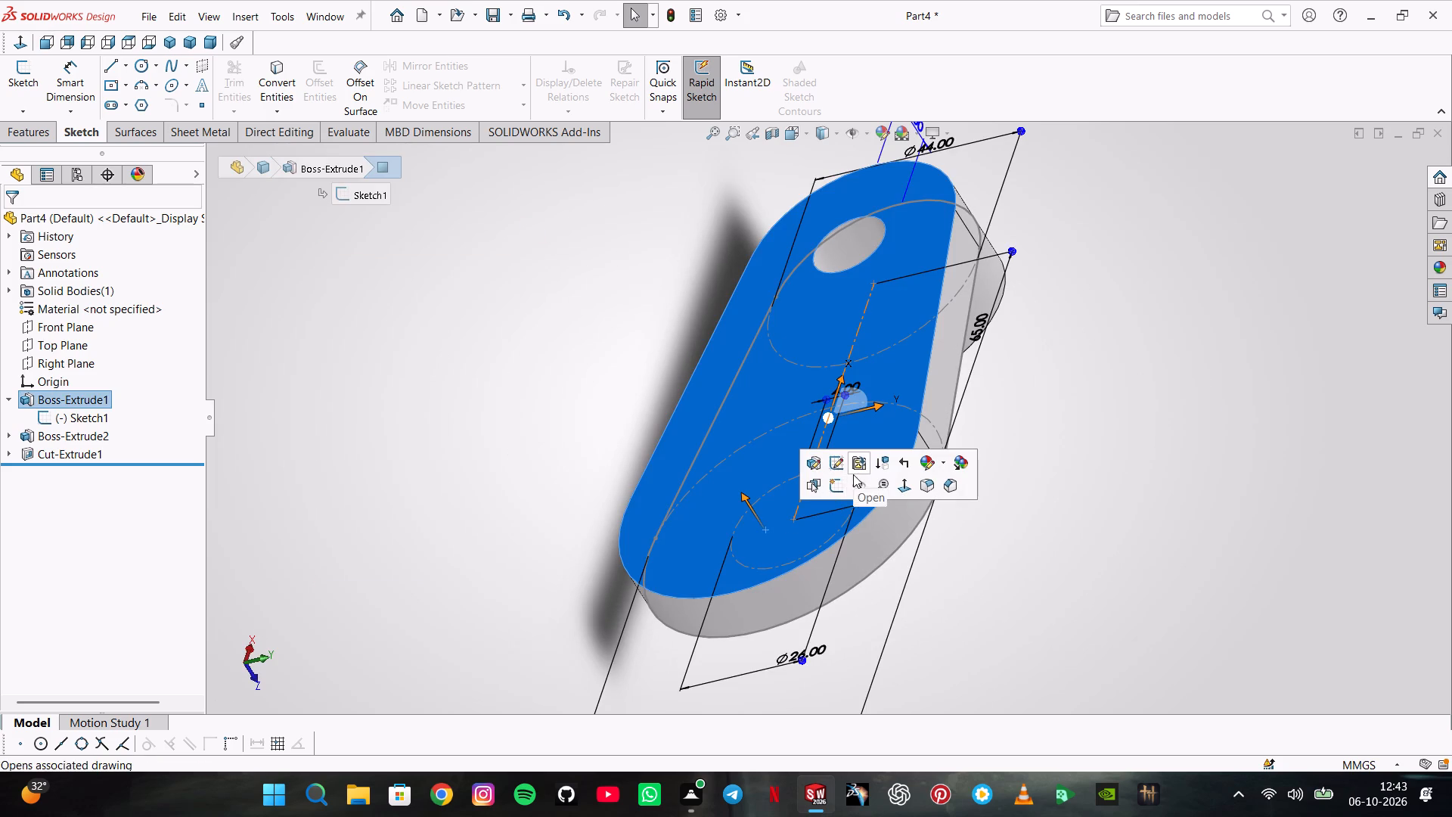
left_click(839, 483)
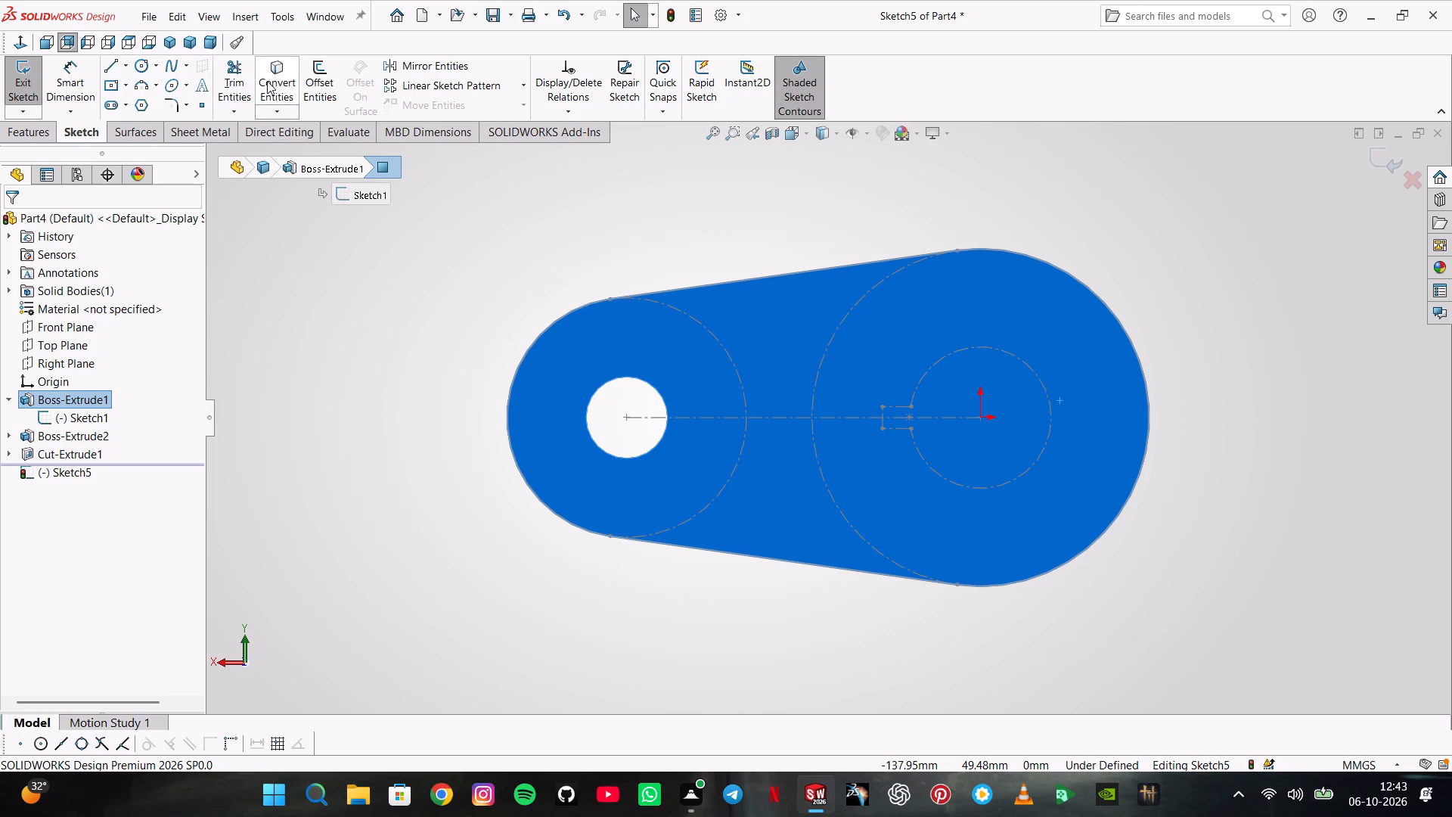
left_click(324, 171)
left_click(354, 278)
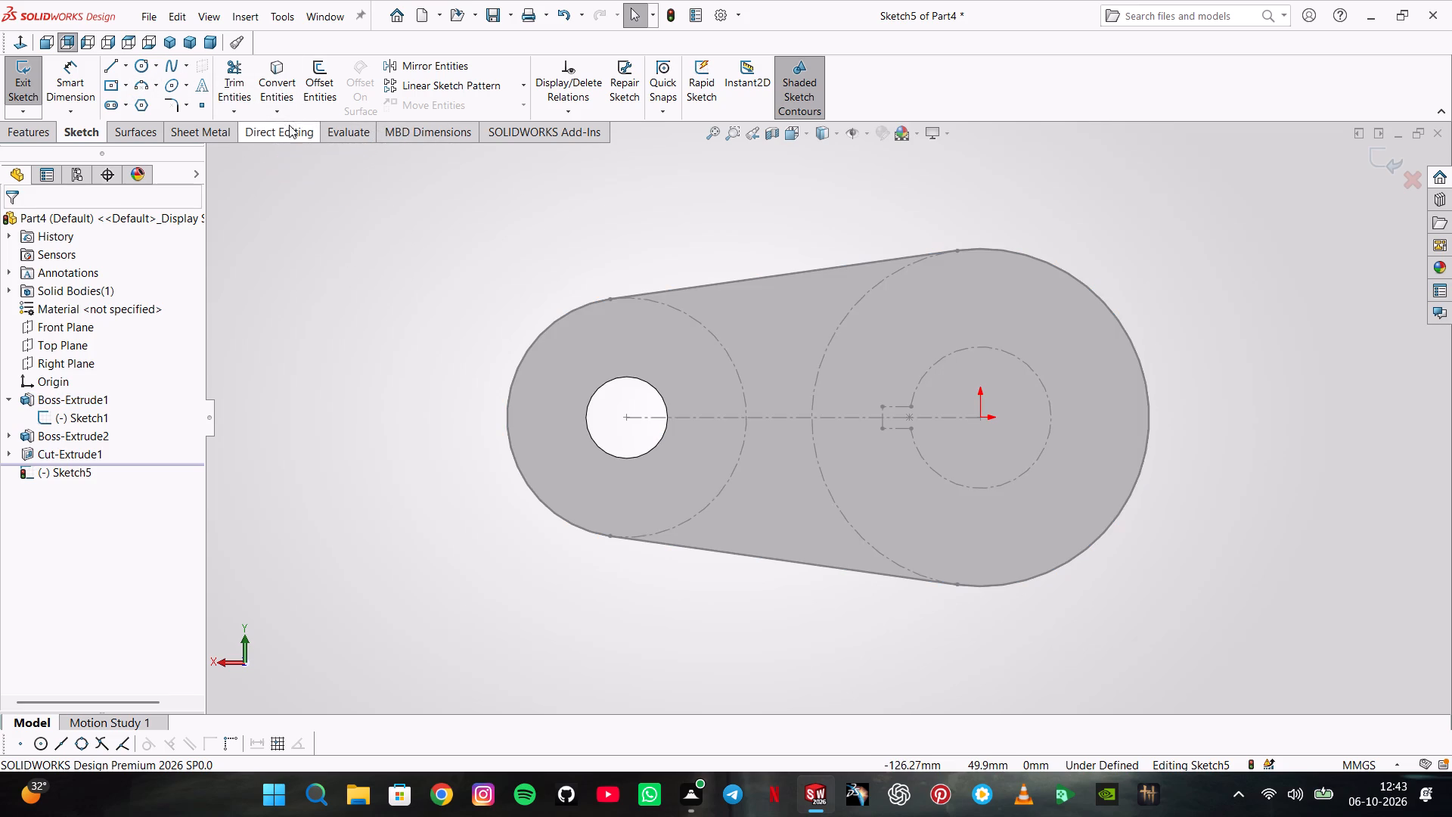
Convert the 62 mm circle, the 26 mm bore arc and the three keyway lines from the base sketch into the new sketch.
left_click(286, 100)
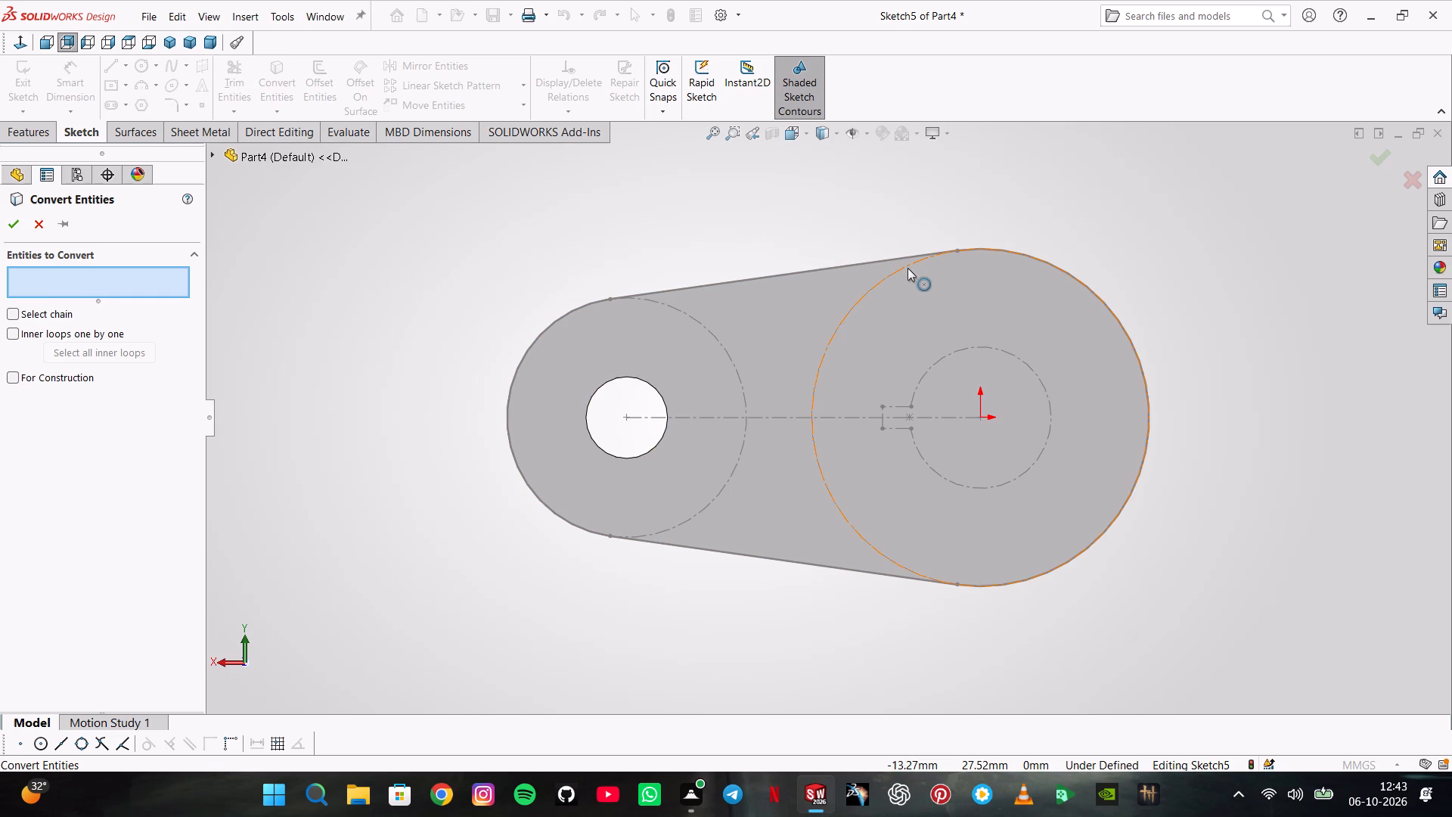
left_click(907, 268)
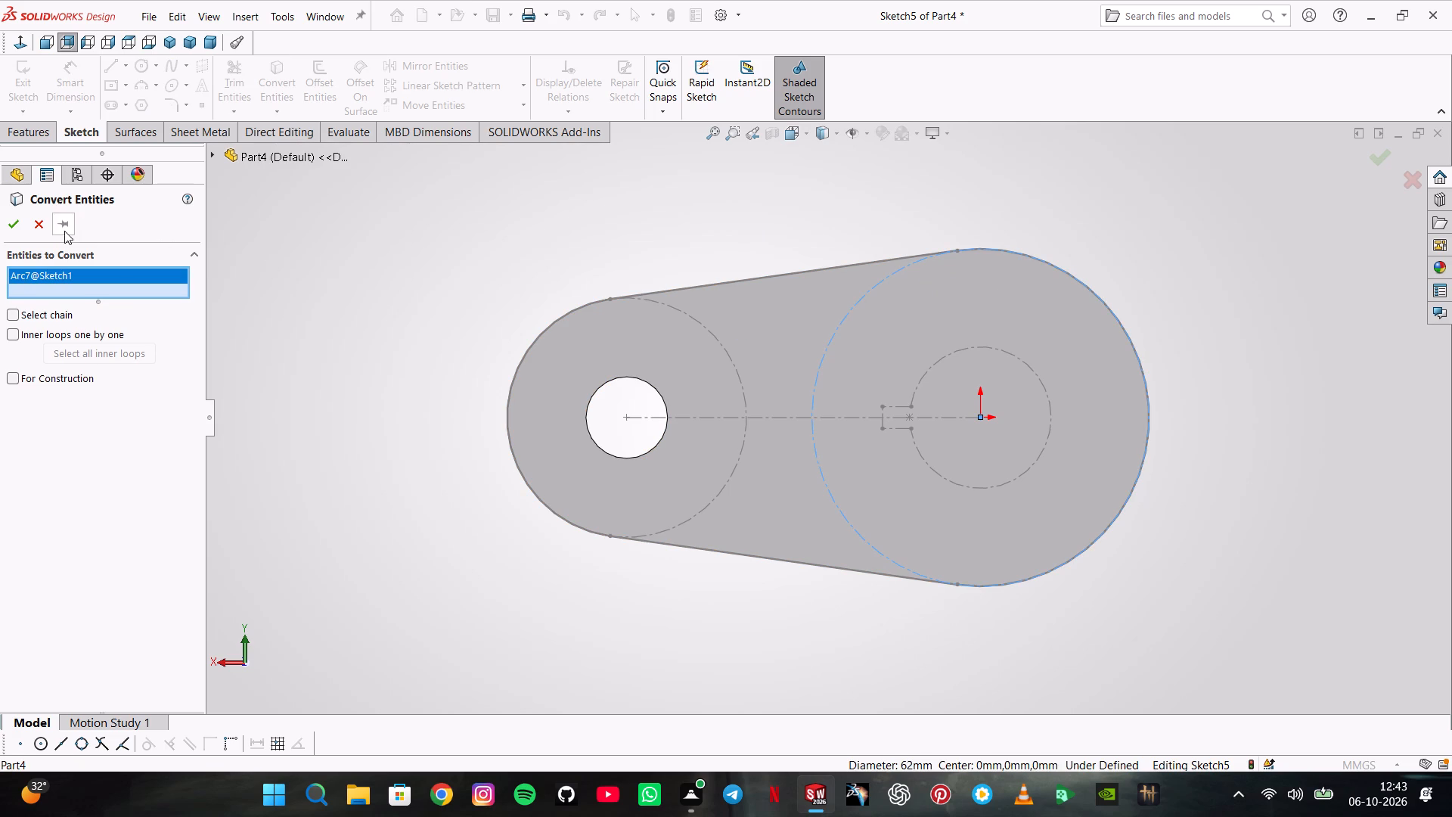
left_click(943, 357)
left_click(902, 402)
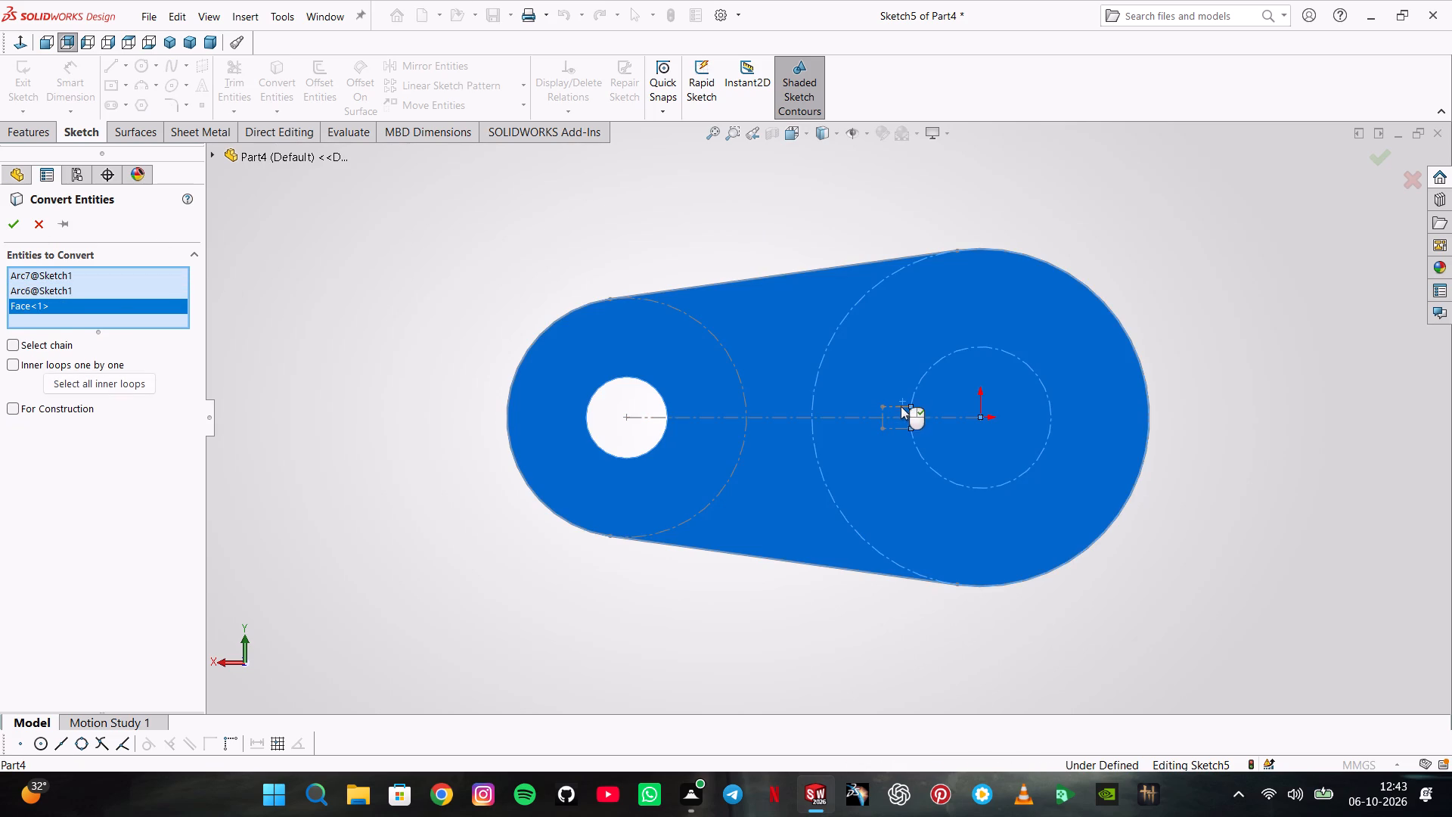
right_click(151, 311)
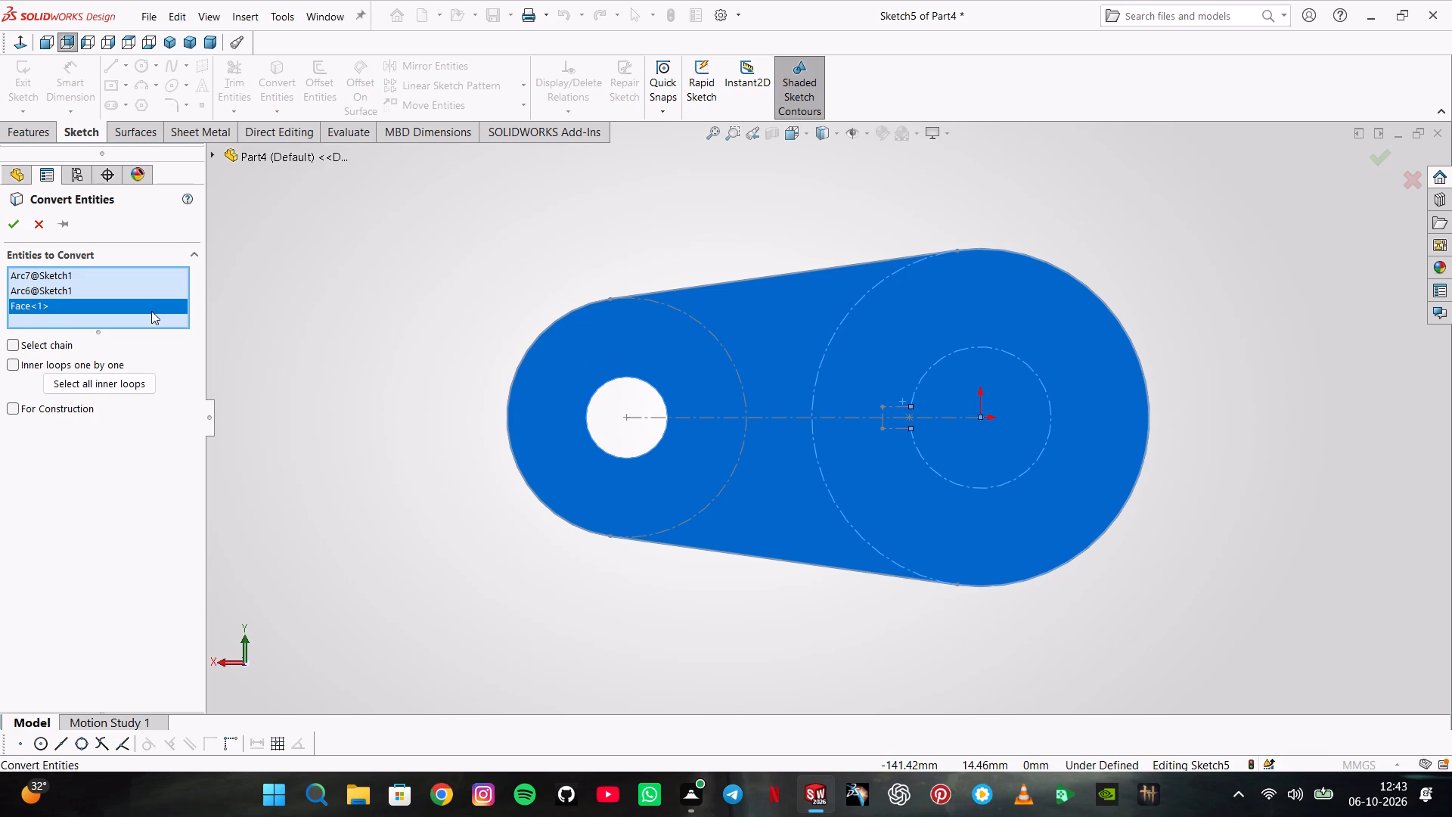
left_click(168, 341)
scroll(1042, 392, "down", 3)
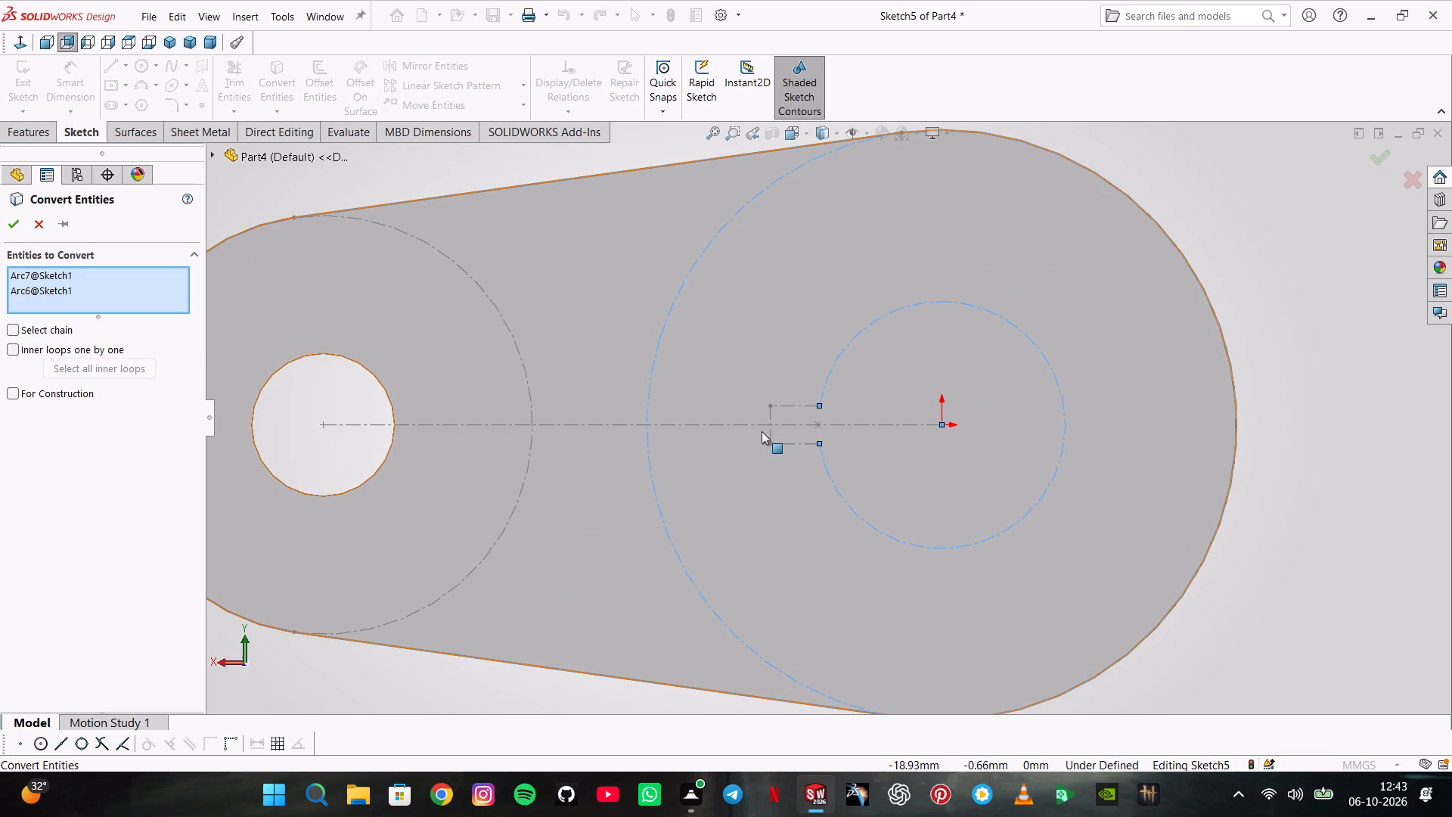
left_click(767, 431)
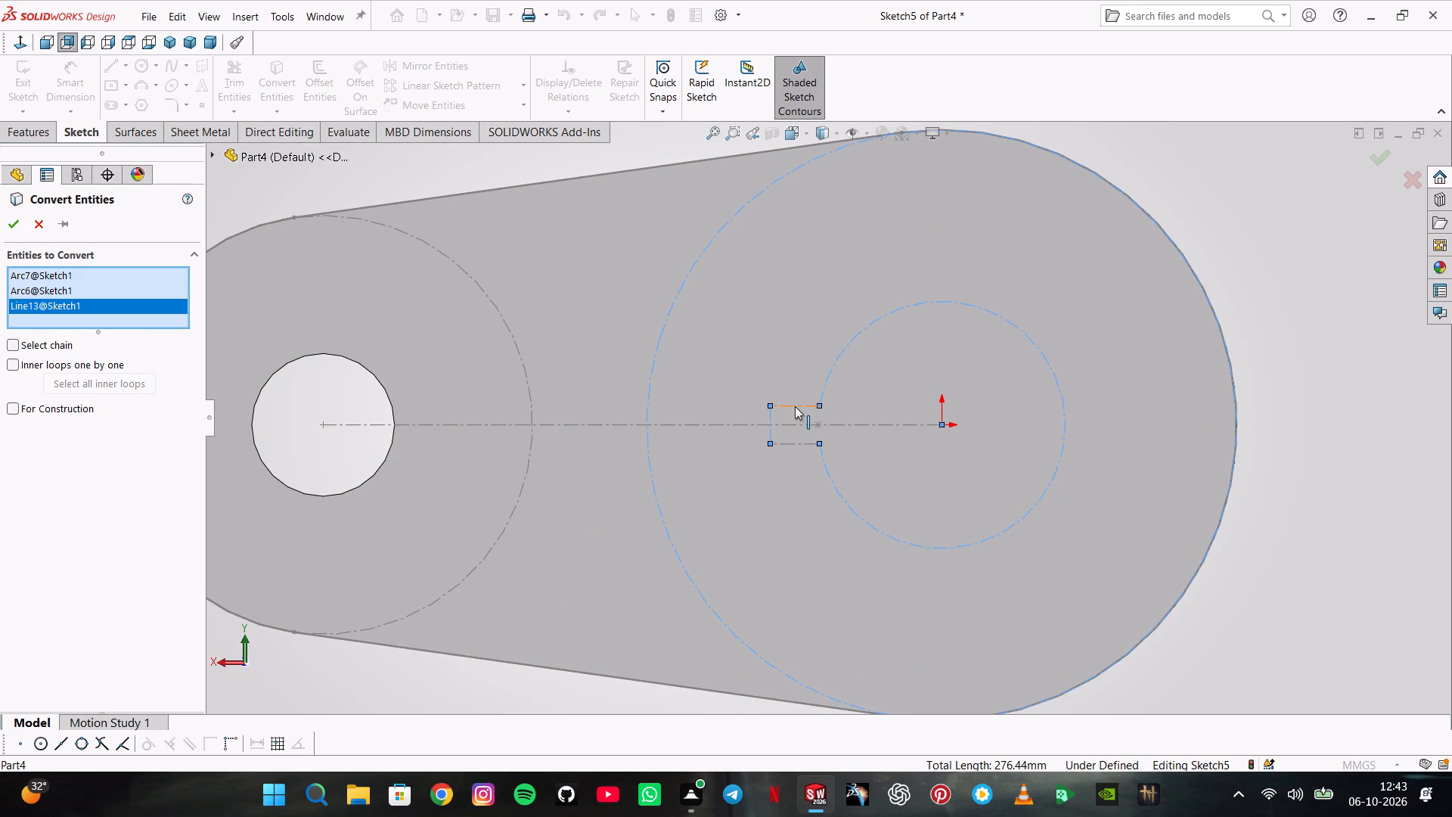
left_click(795, 406)
left_click(799, 443)
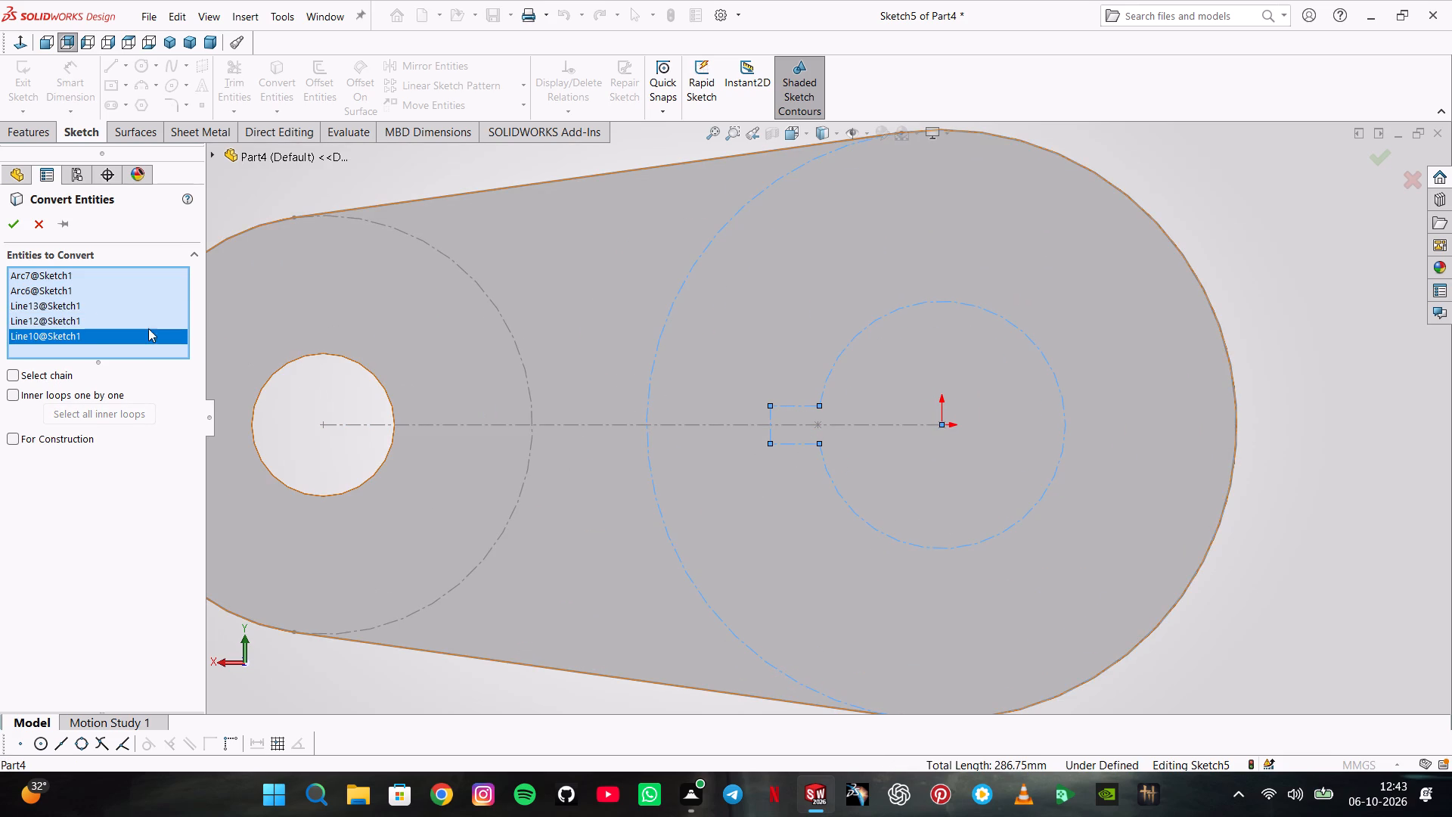
left_click(15, 231)
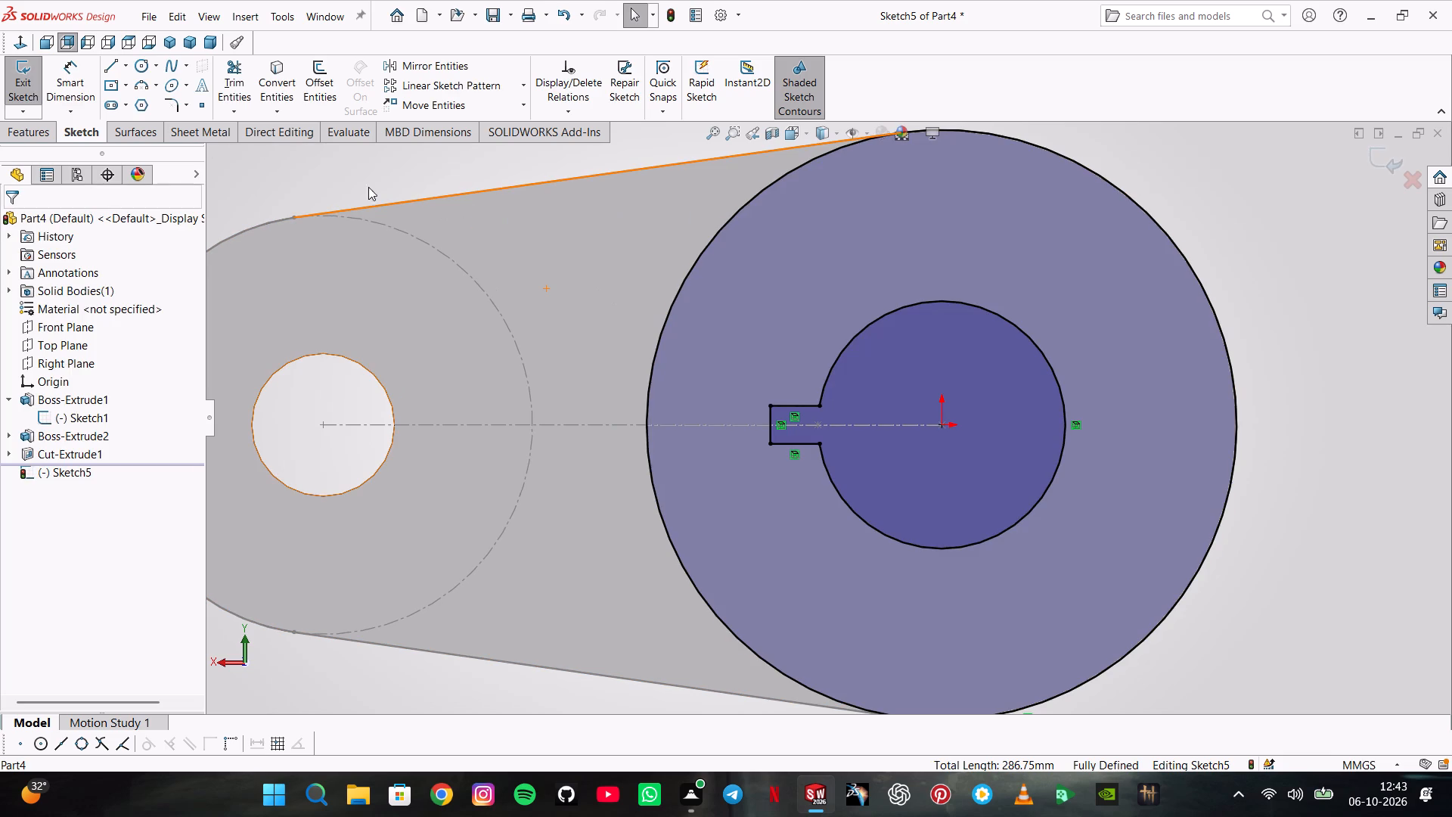
Extrude the 62 mm ring with its keyed 26 mm bore 40 mm blind, outward from the link's back face.
left_click(47, 132)
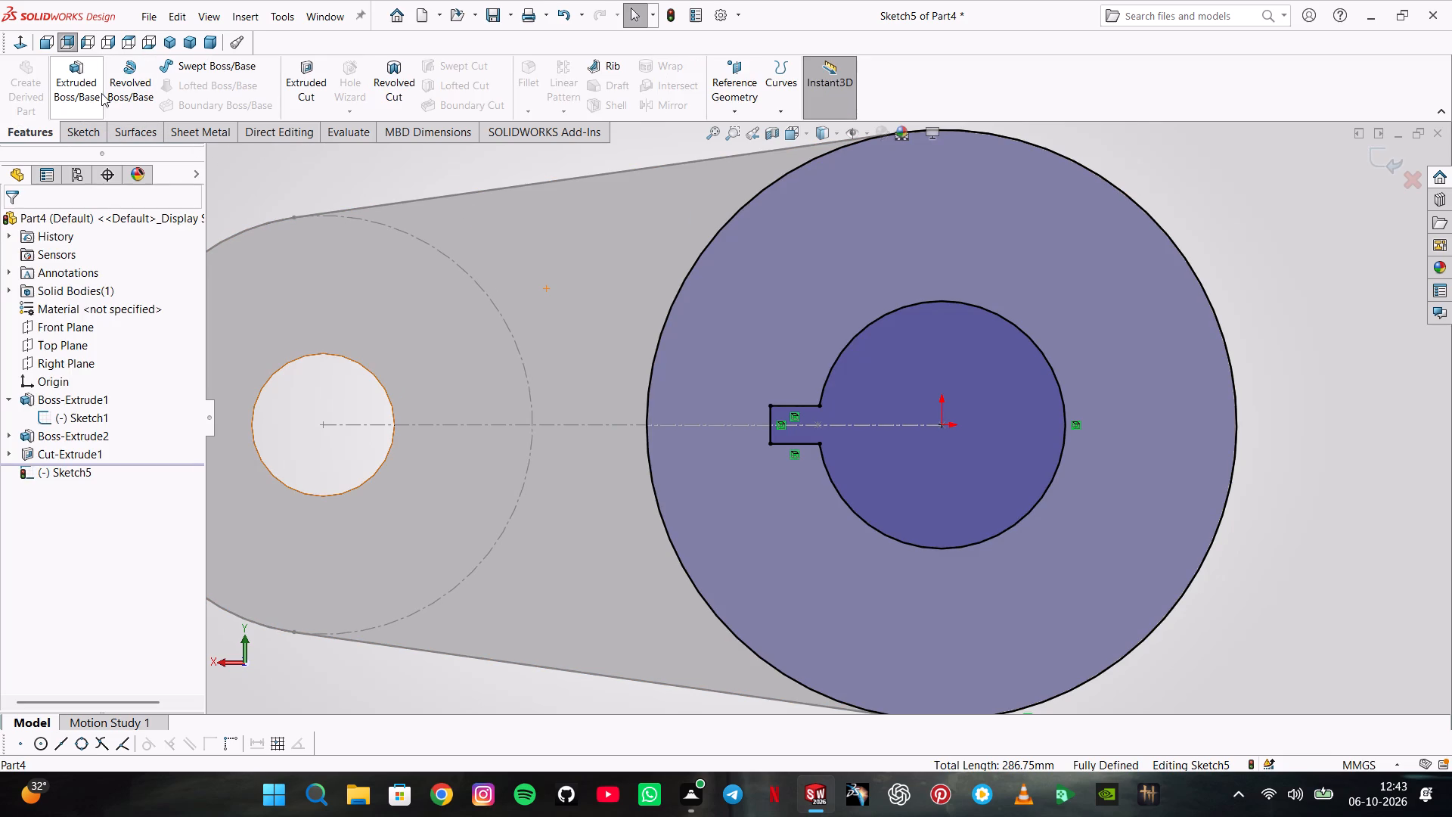
left_click(92, 89)
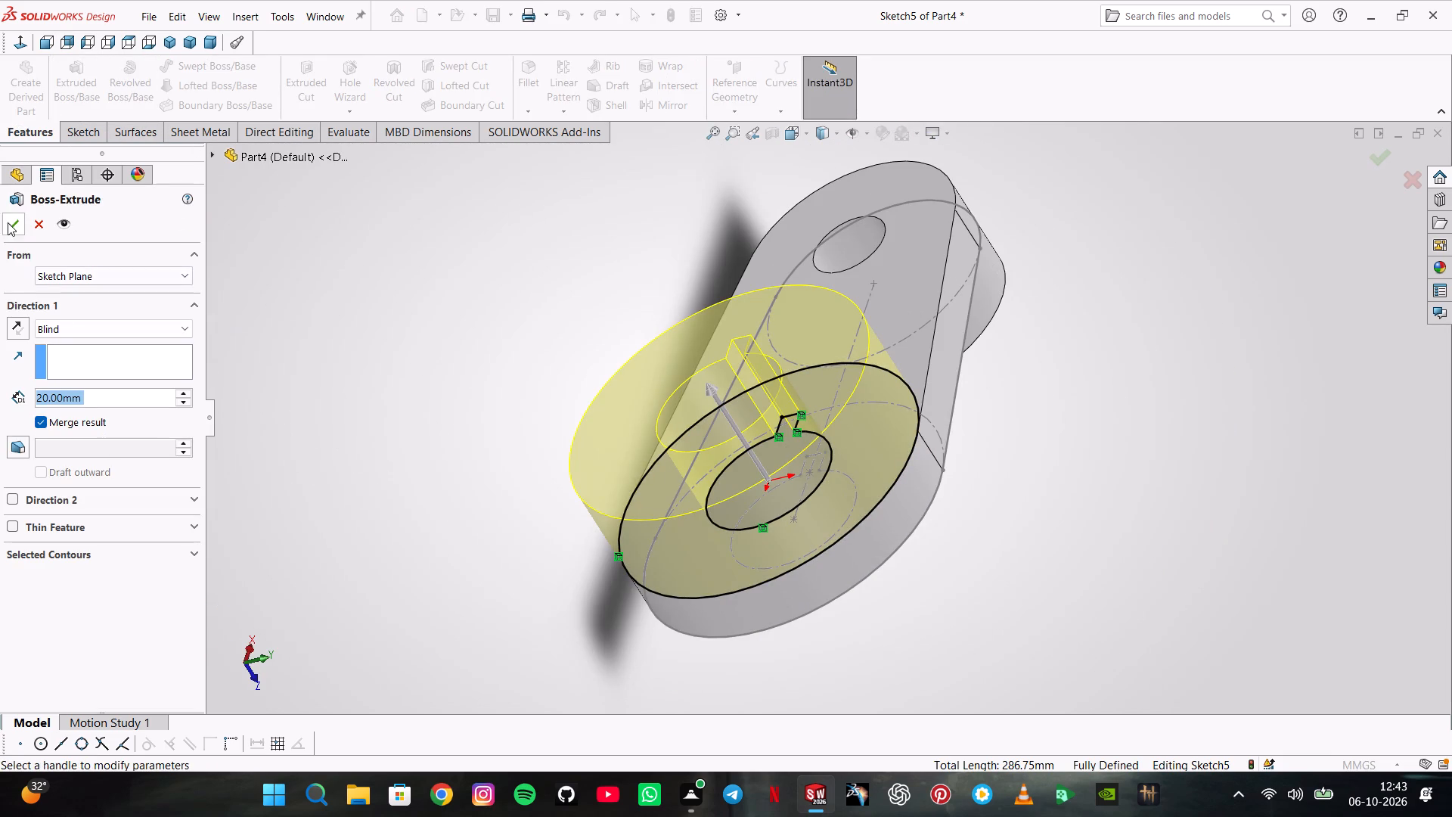
type("40")
key("Return")
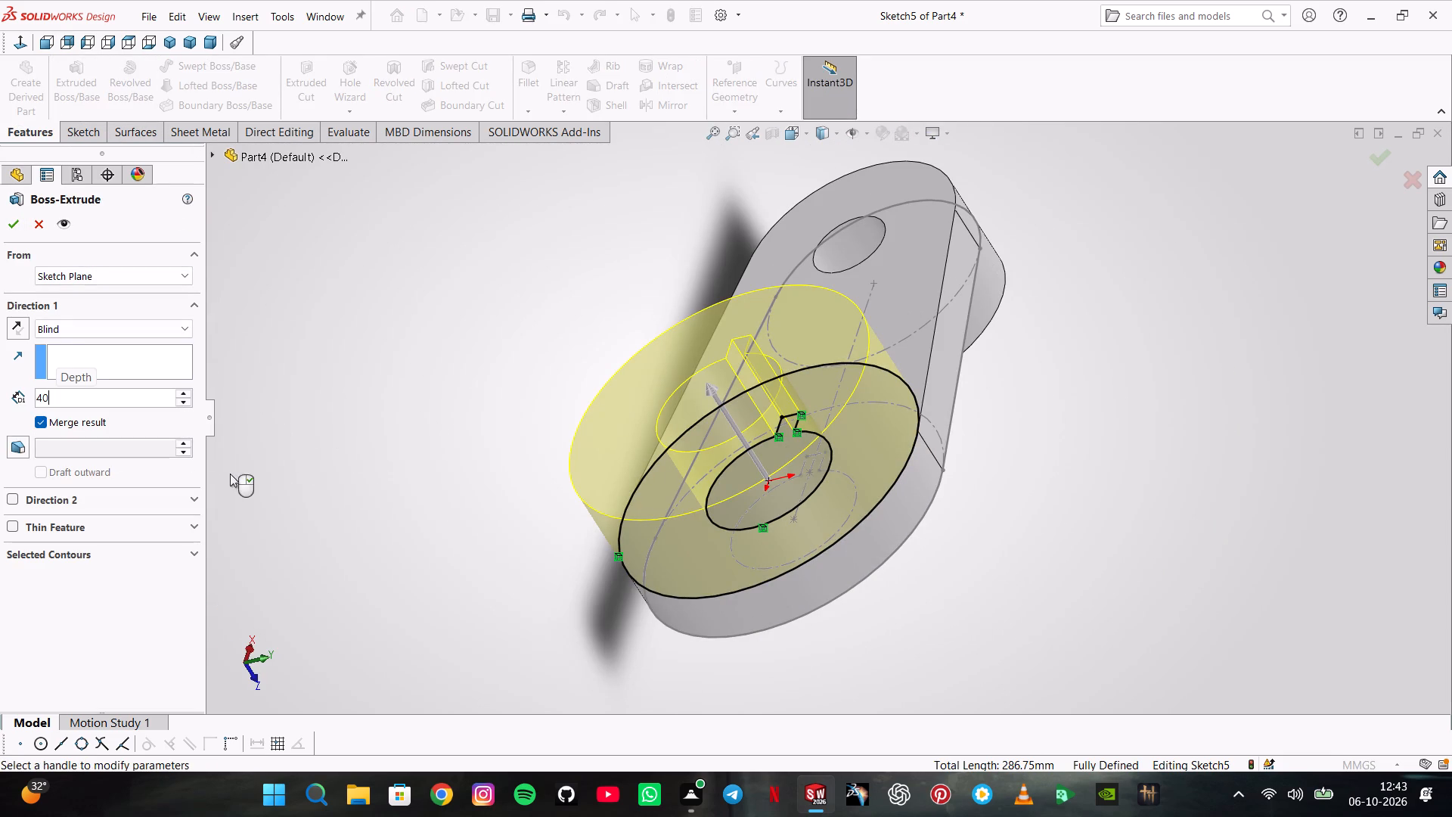
key("Return")
left_click(324, 278)
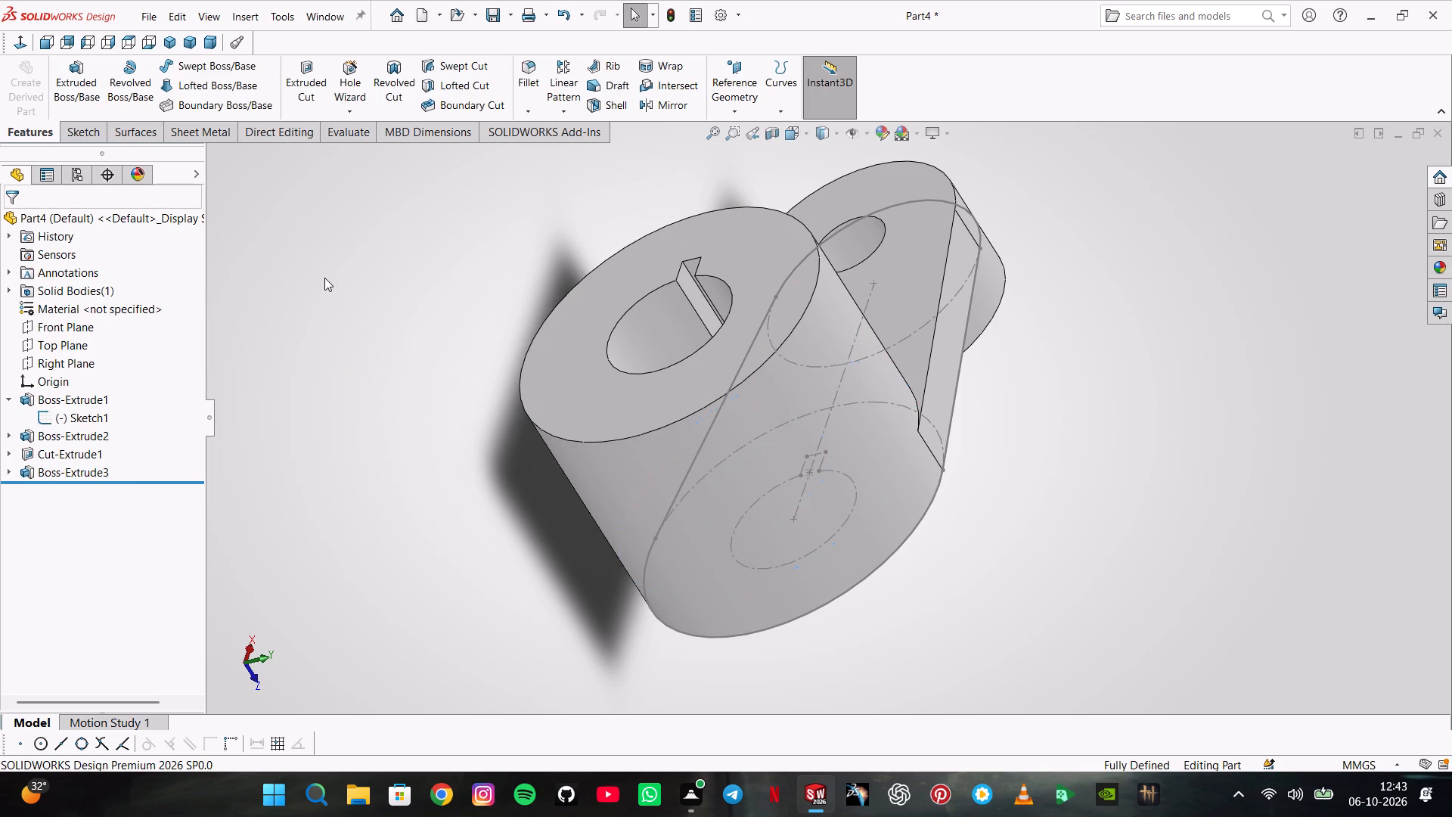
Start a cut sketch on the plate's back face inside the large boss's bore and convert the keyed 26 mm bore outline into it.
middle_click_drag(386, 265, 501, 348)
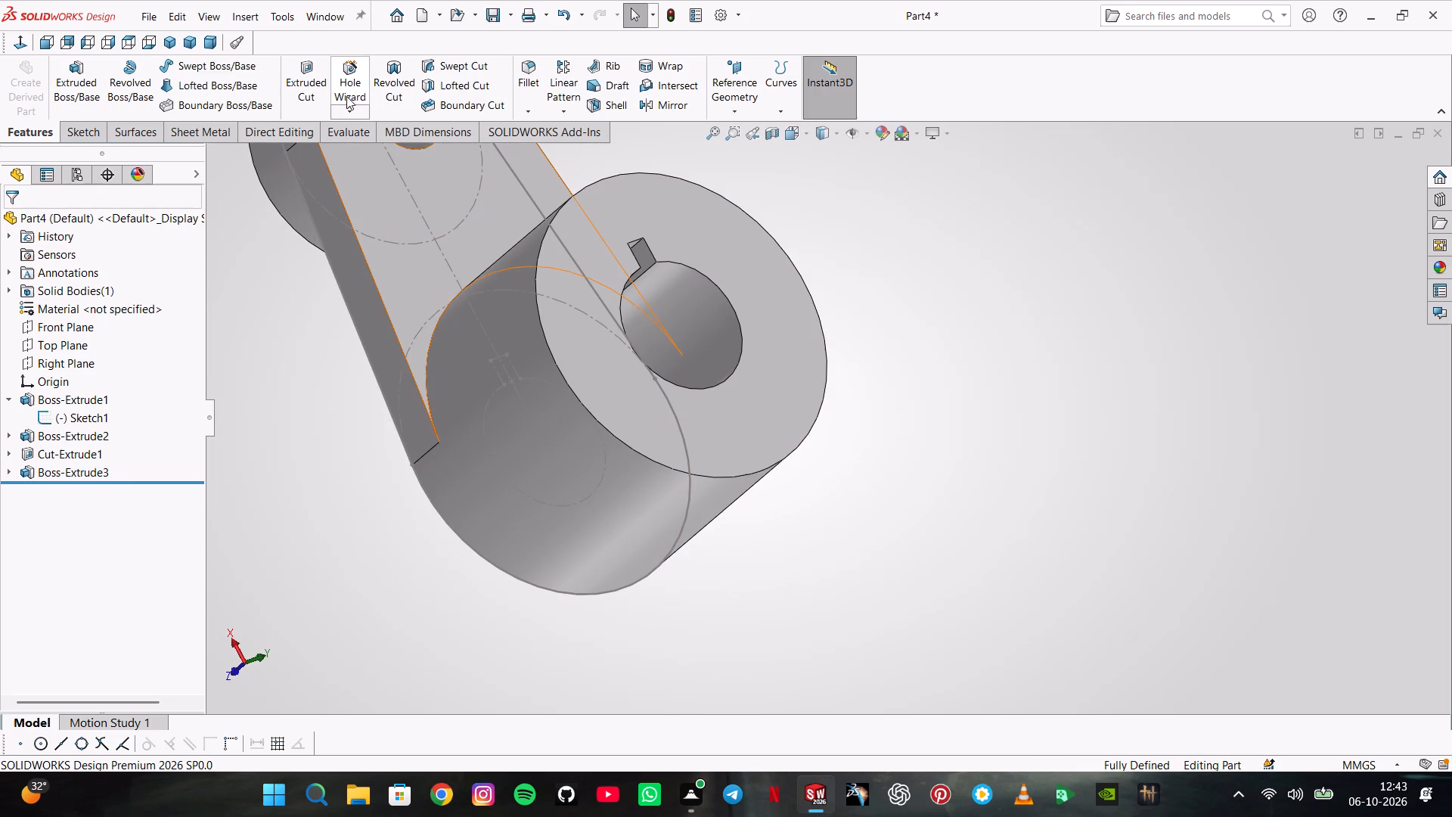
left_click(300, 87)
middle_click_drag(713, 347, 693, 373)
left_click(647, 382)
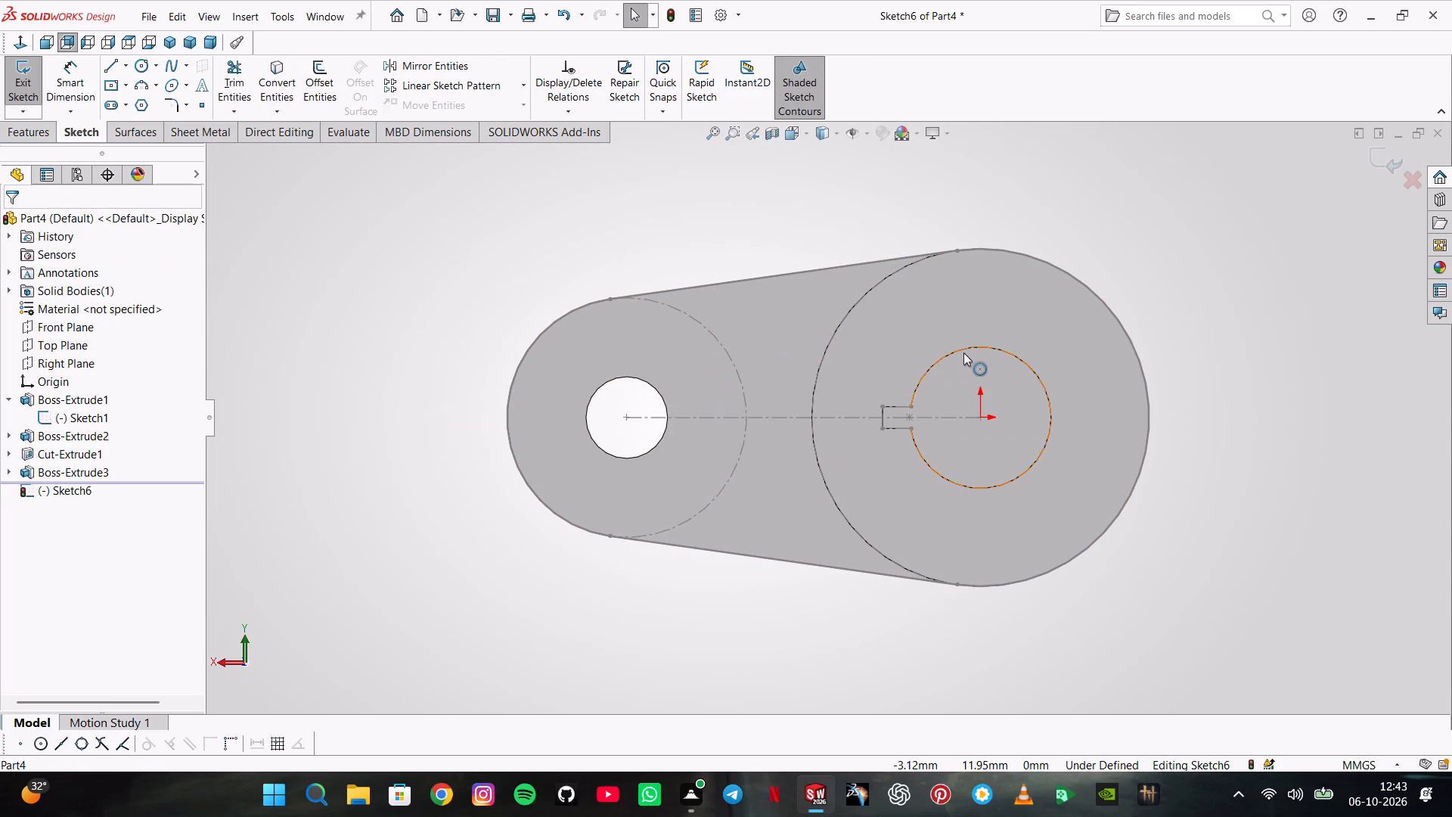
left_click(963, 353)
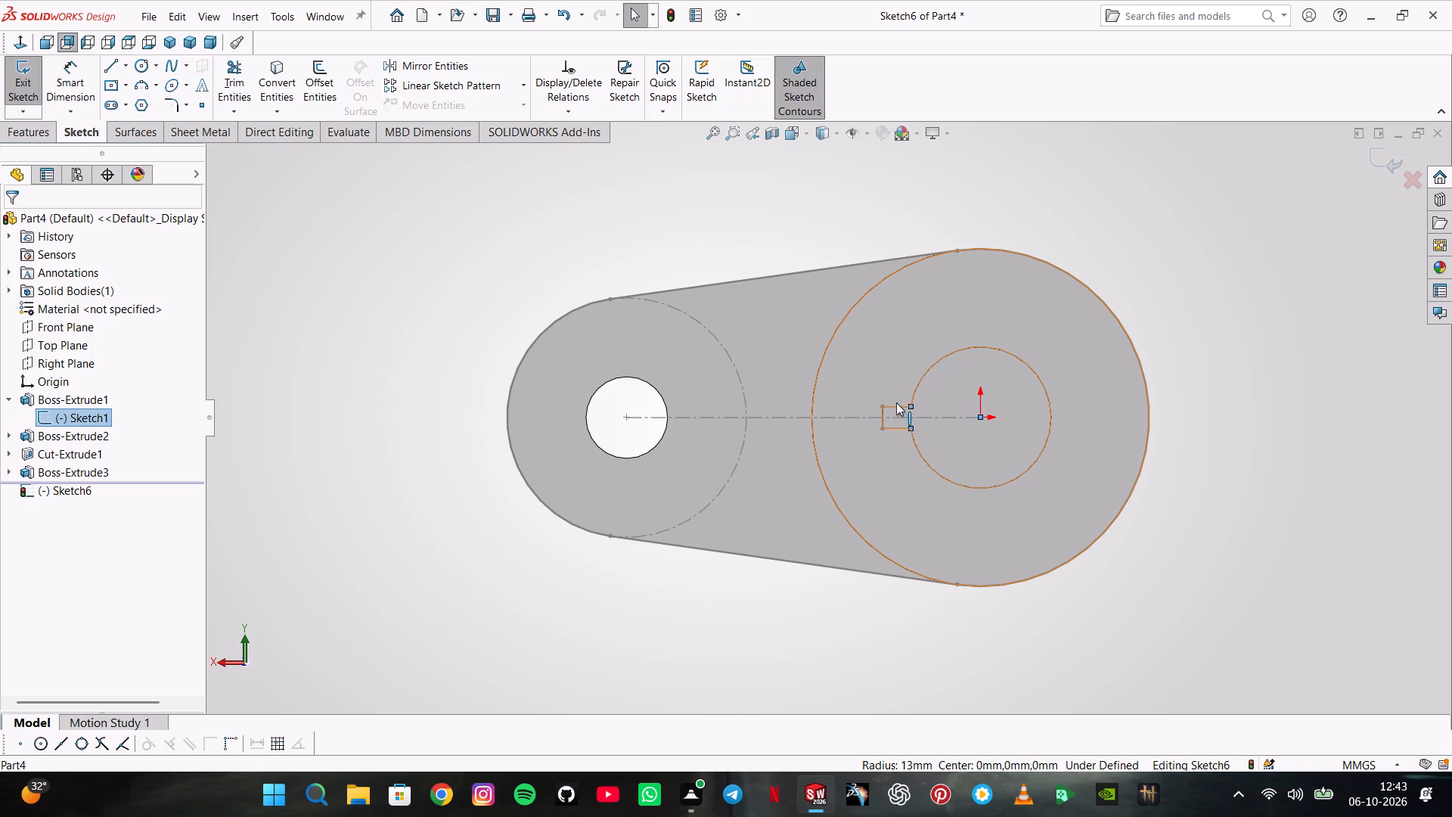
left_click(897, 403)
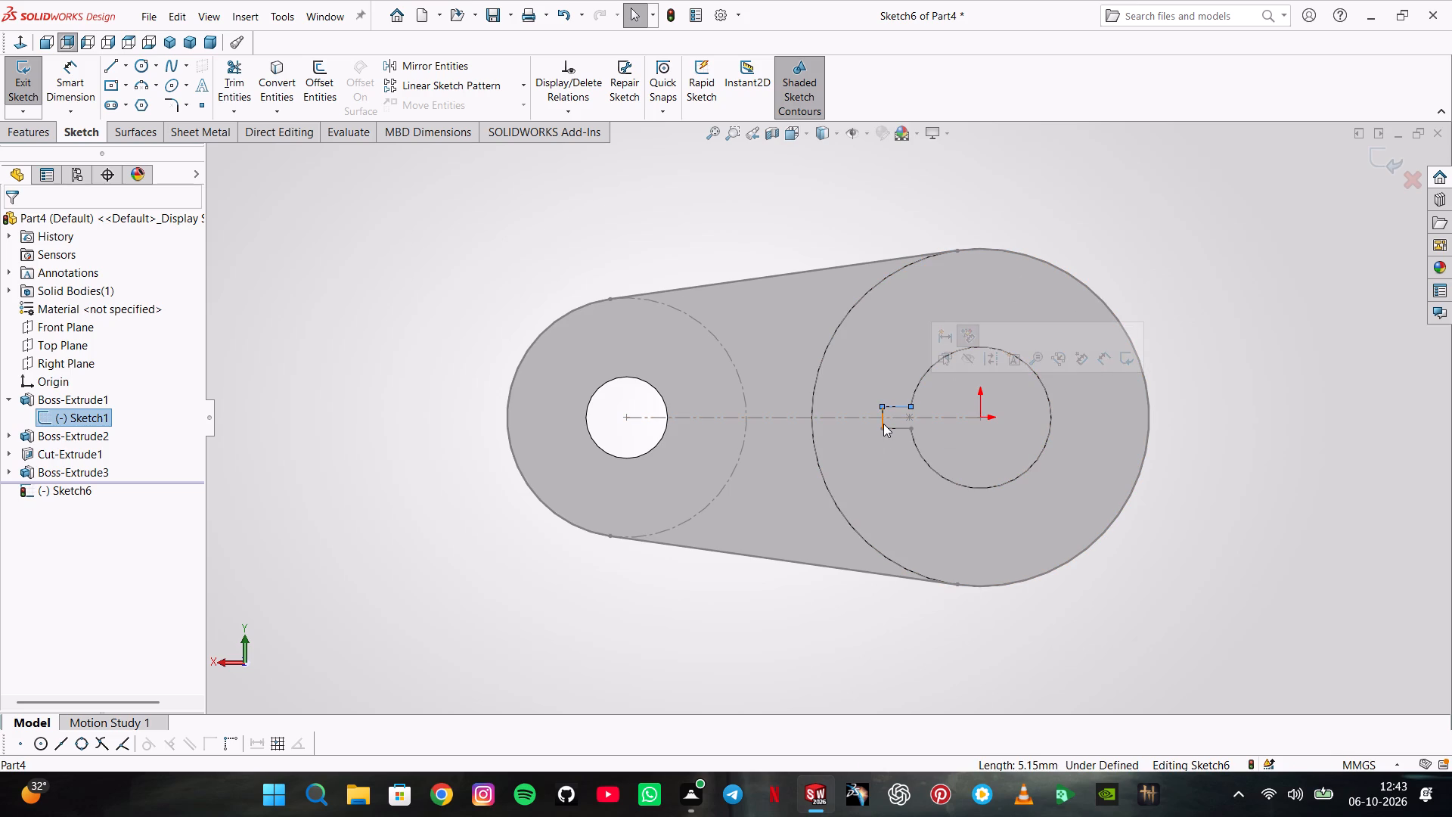
left_click(883, 424)
left_click(901, 431)
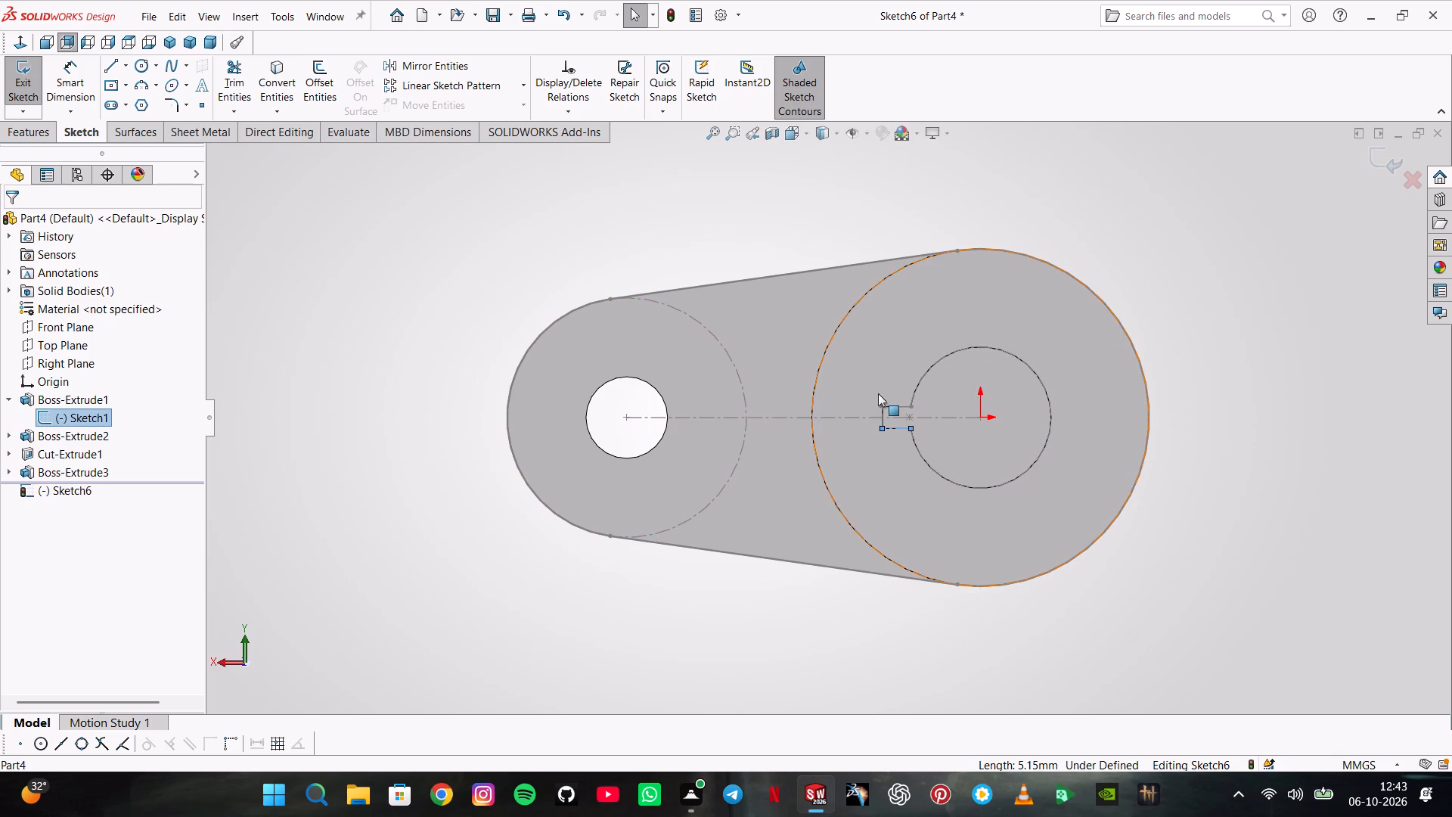
key("Escape")
key("Escape")
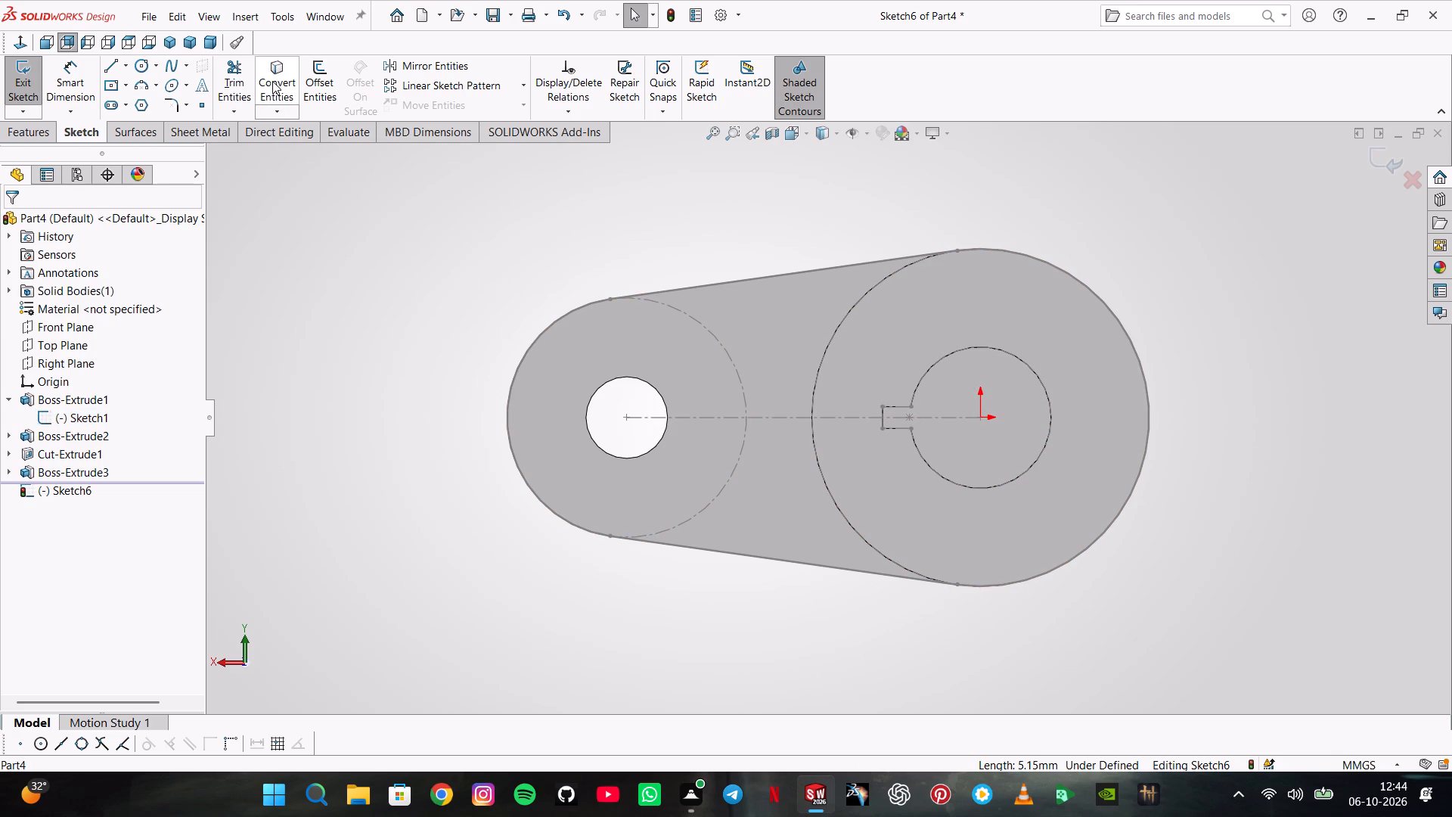
left_click(272, 81)
left_click(1001, 355)
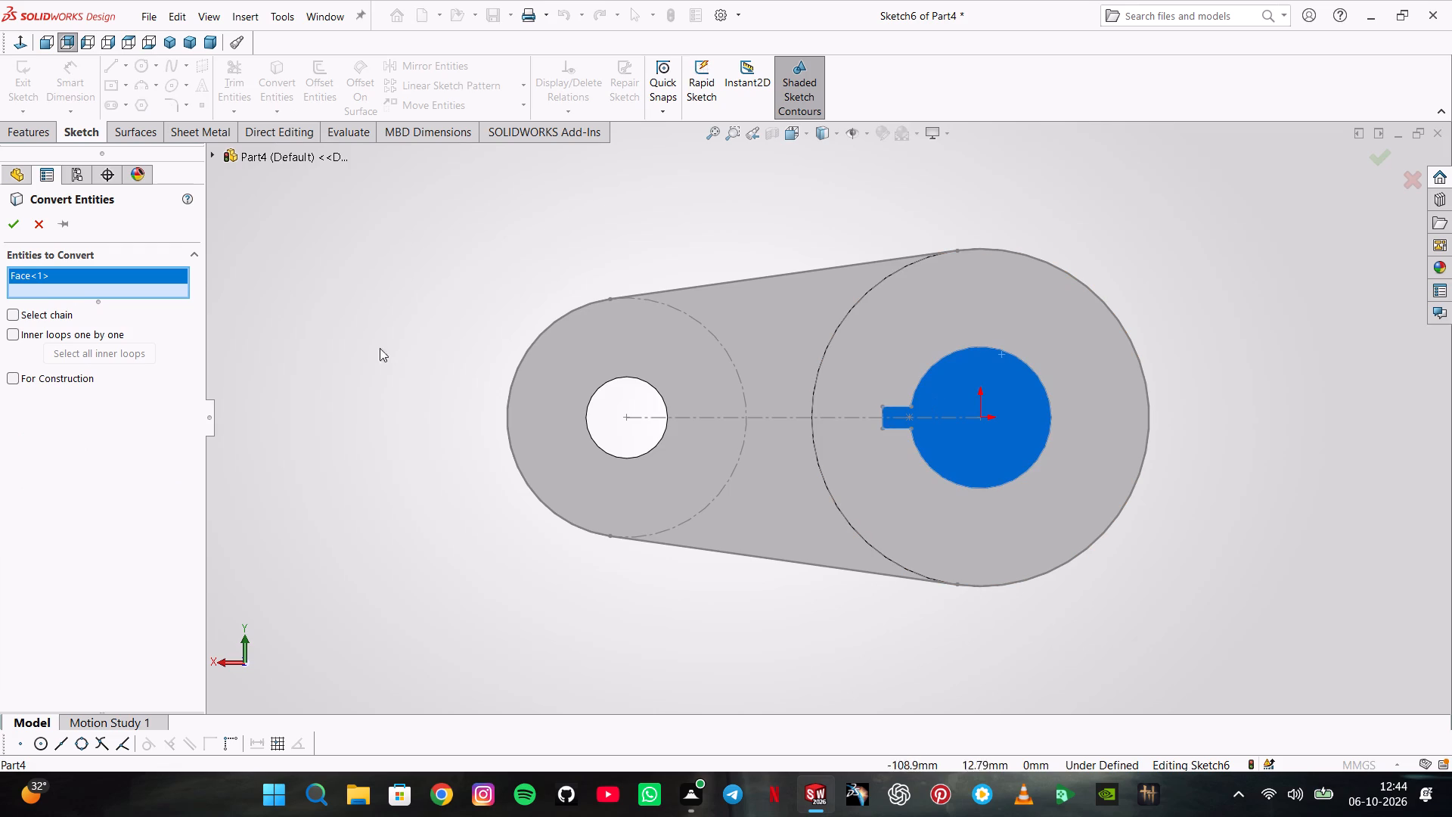
left_click(7, 222)
Cut the keyed bore profile with Extruded Cut, Through All - Both.
left_click(54, 135)
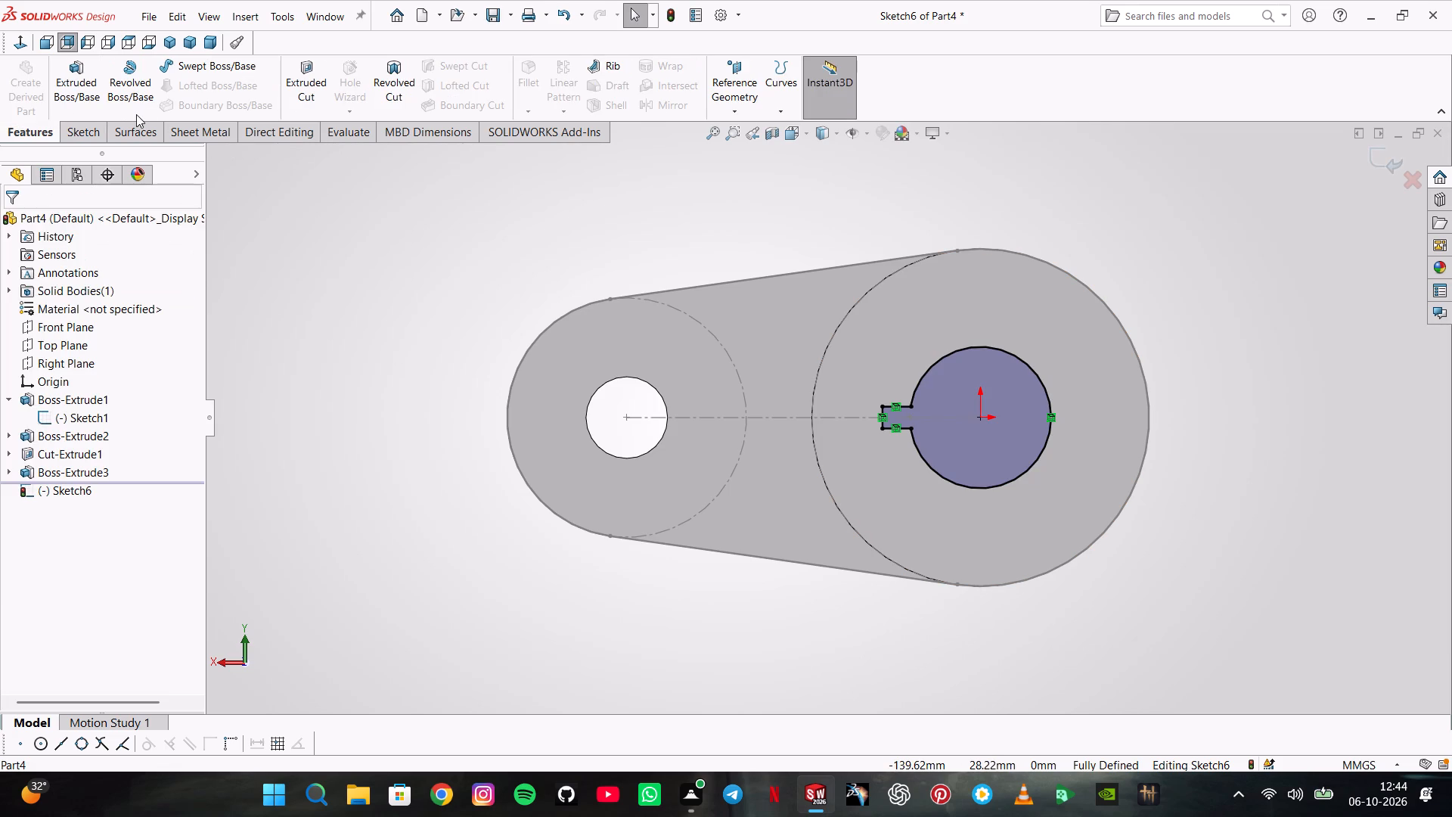
left_click(299, 79)
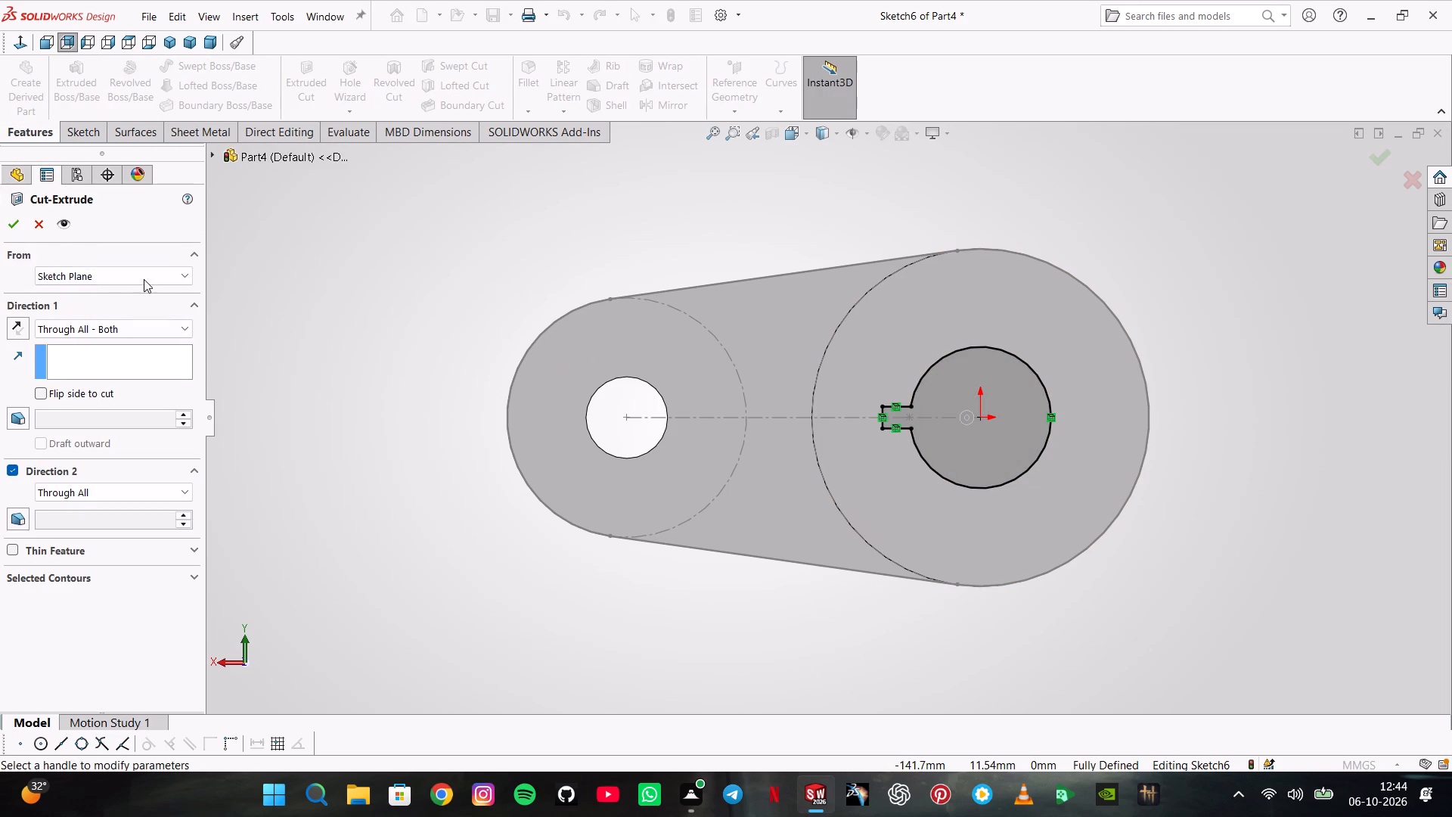
left_click(14, 222)
left_click(342, 227)
Hide the base extrusion's sketch and collapse its feature in the tree.
middle_click_drag(352, 225, 380, 304)
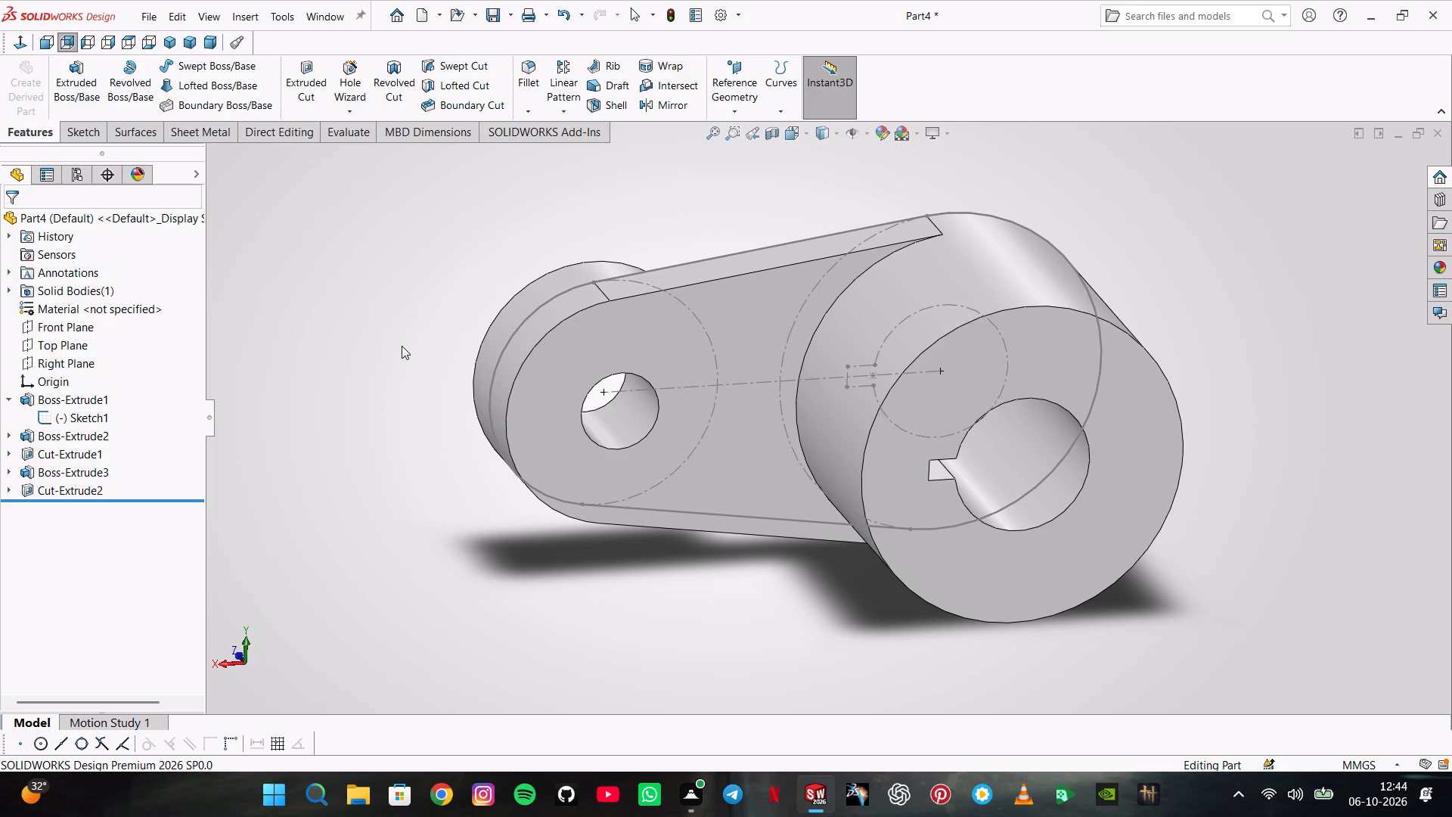
scroll(838, 404, "up", 1)
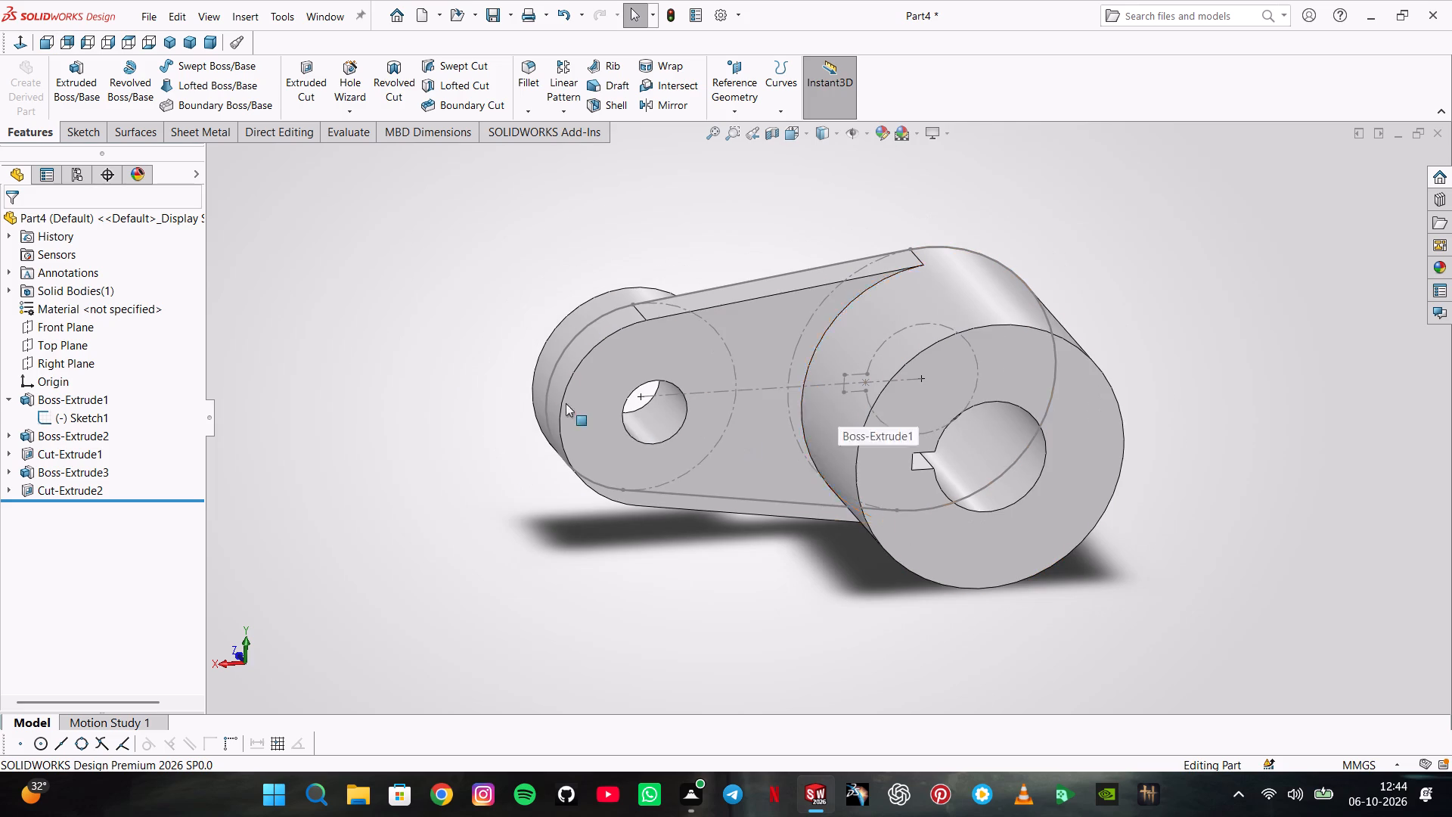
left_click(95, 415)
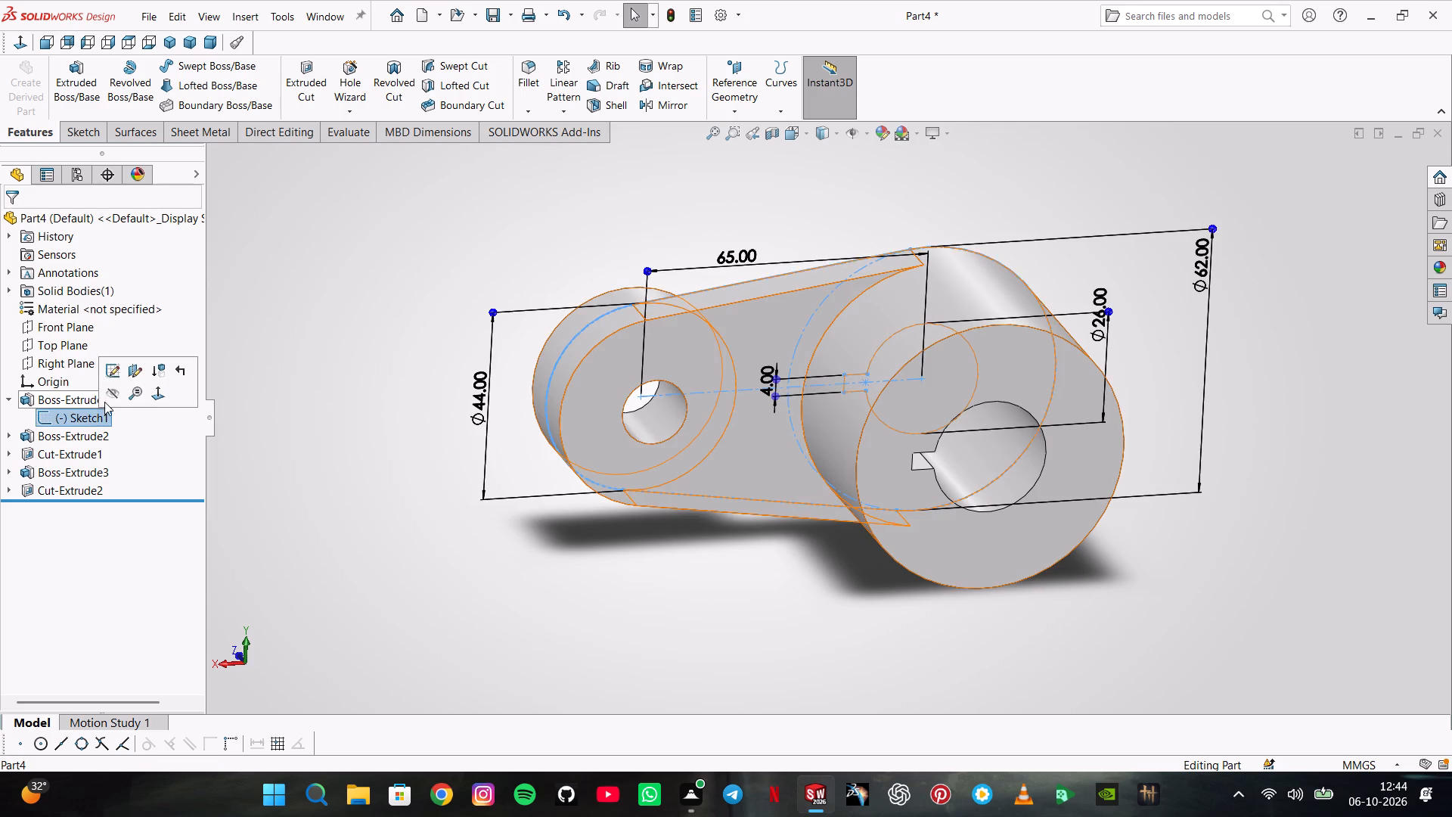
left_click(116, 393)
left_click(9, 396)
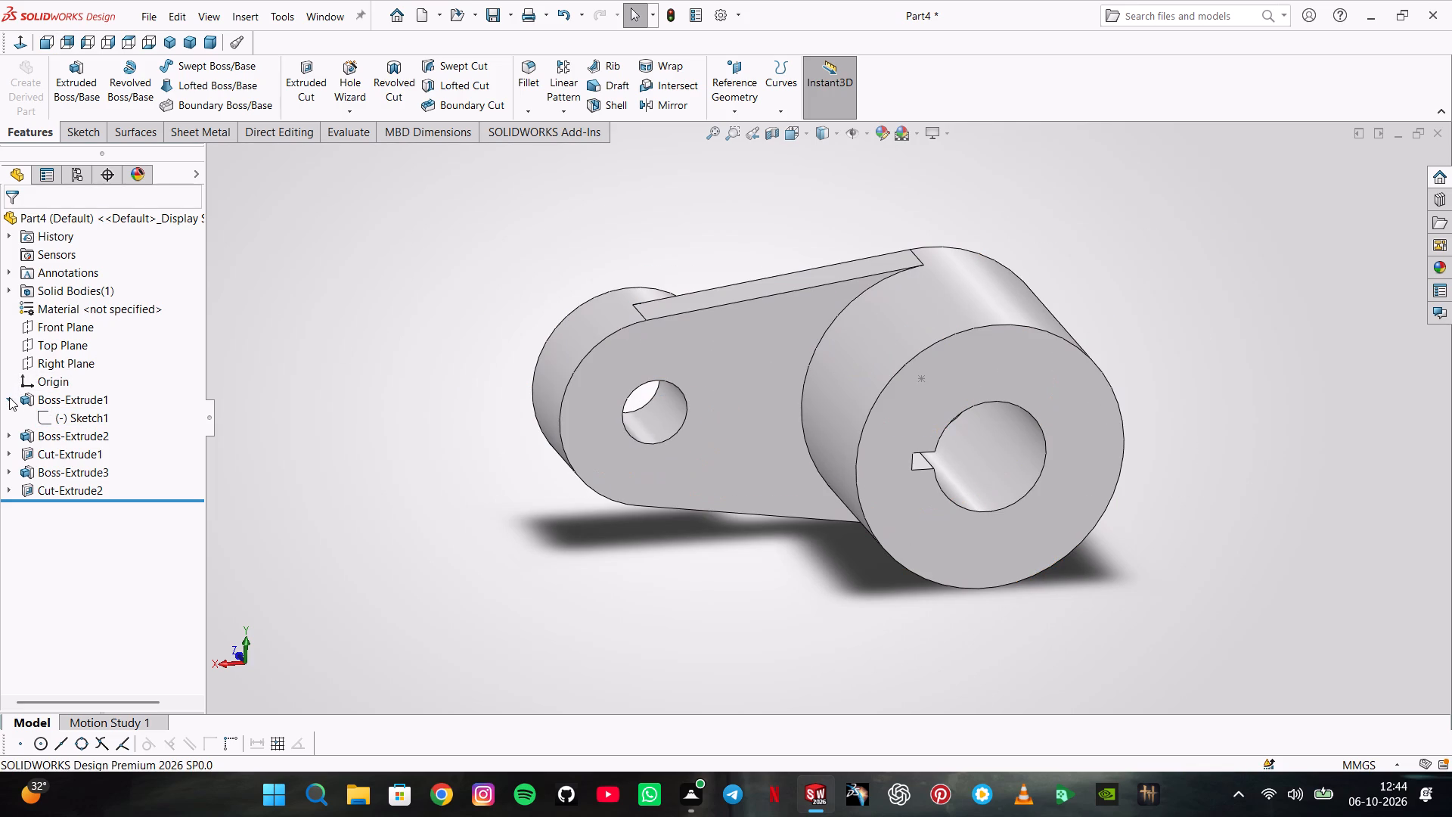
Start a new sketch on the Front Plane and face it from the small boss side.
middle_click_drag(798, 607, 557, 694)
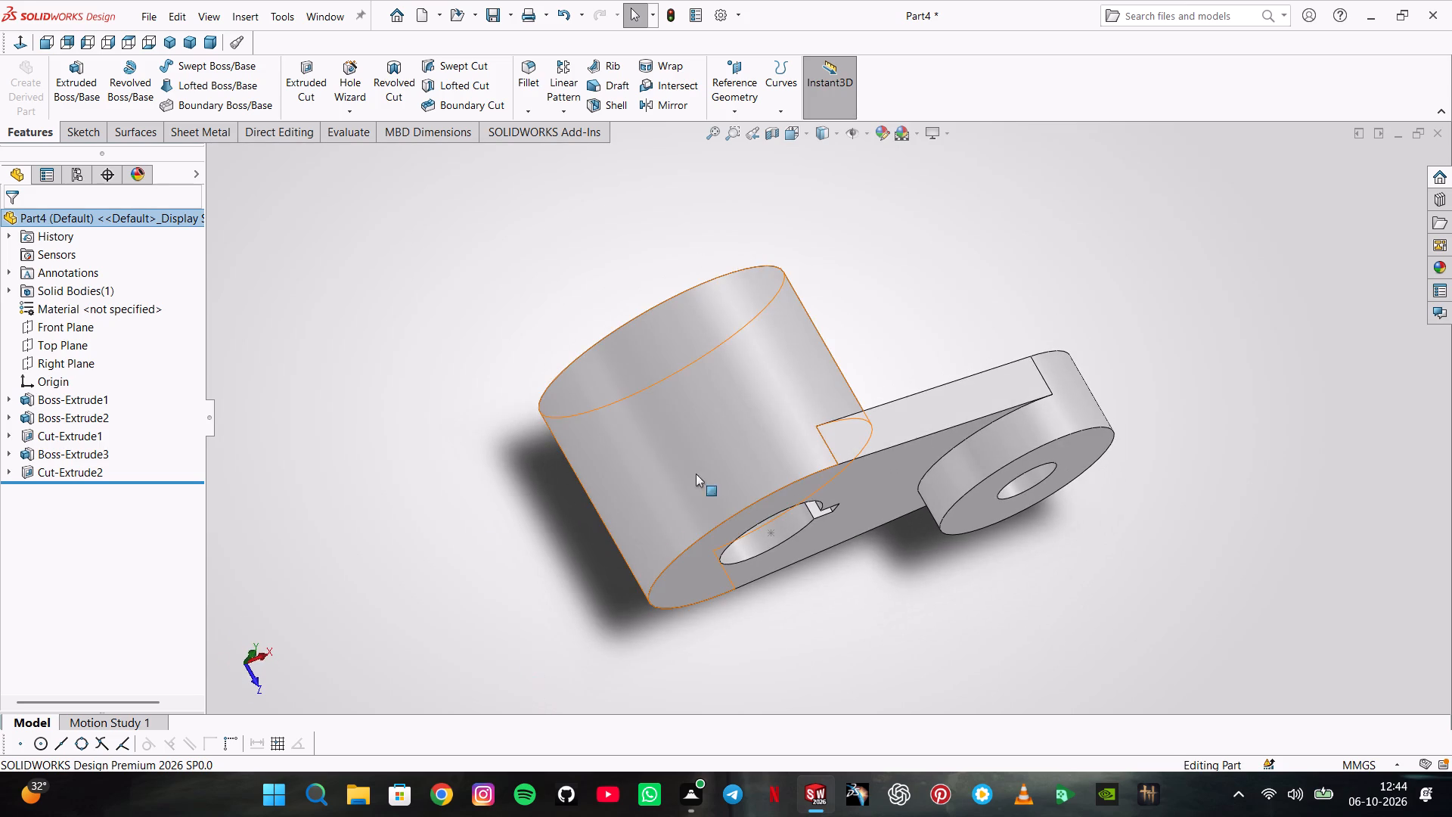
middle_click_drag(797, 369, 892, 626)
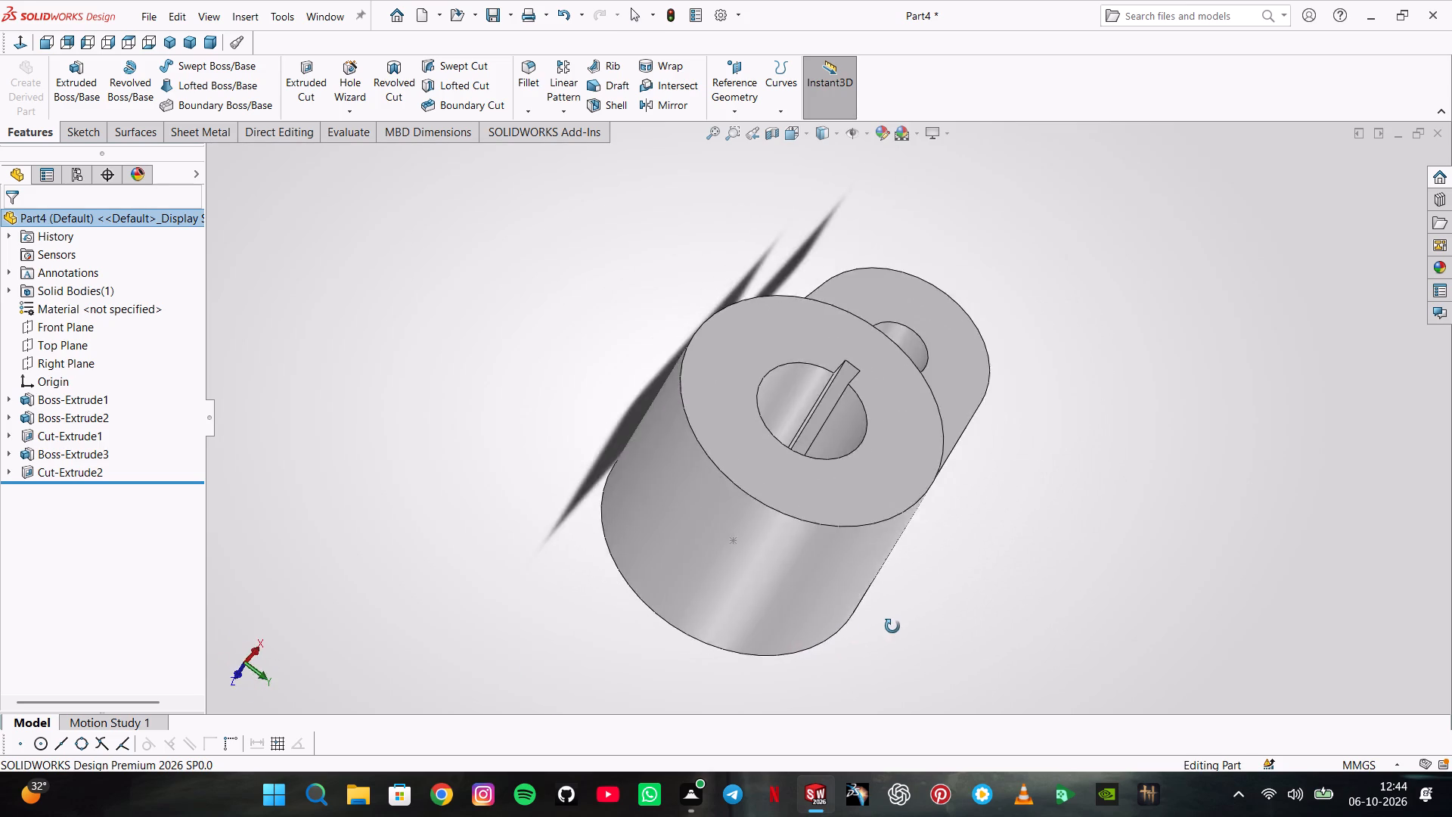
middle_click_drag(892, 626, 831, 615)
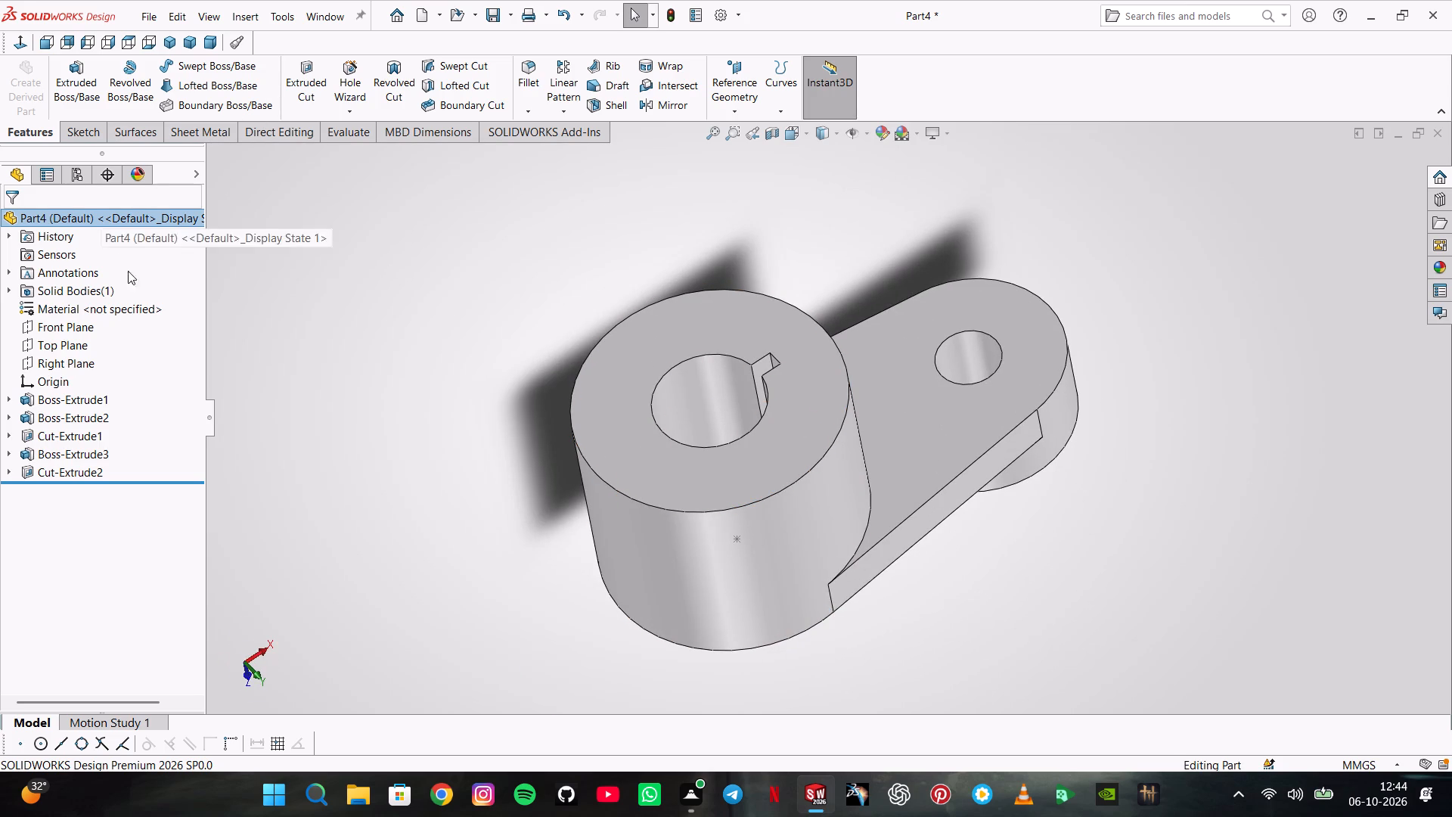
left_click(82, 324)
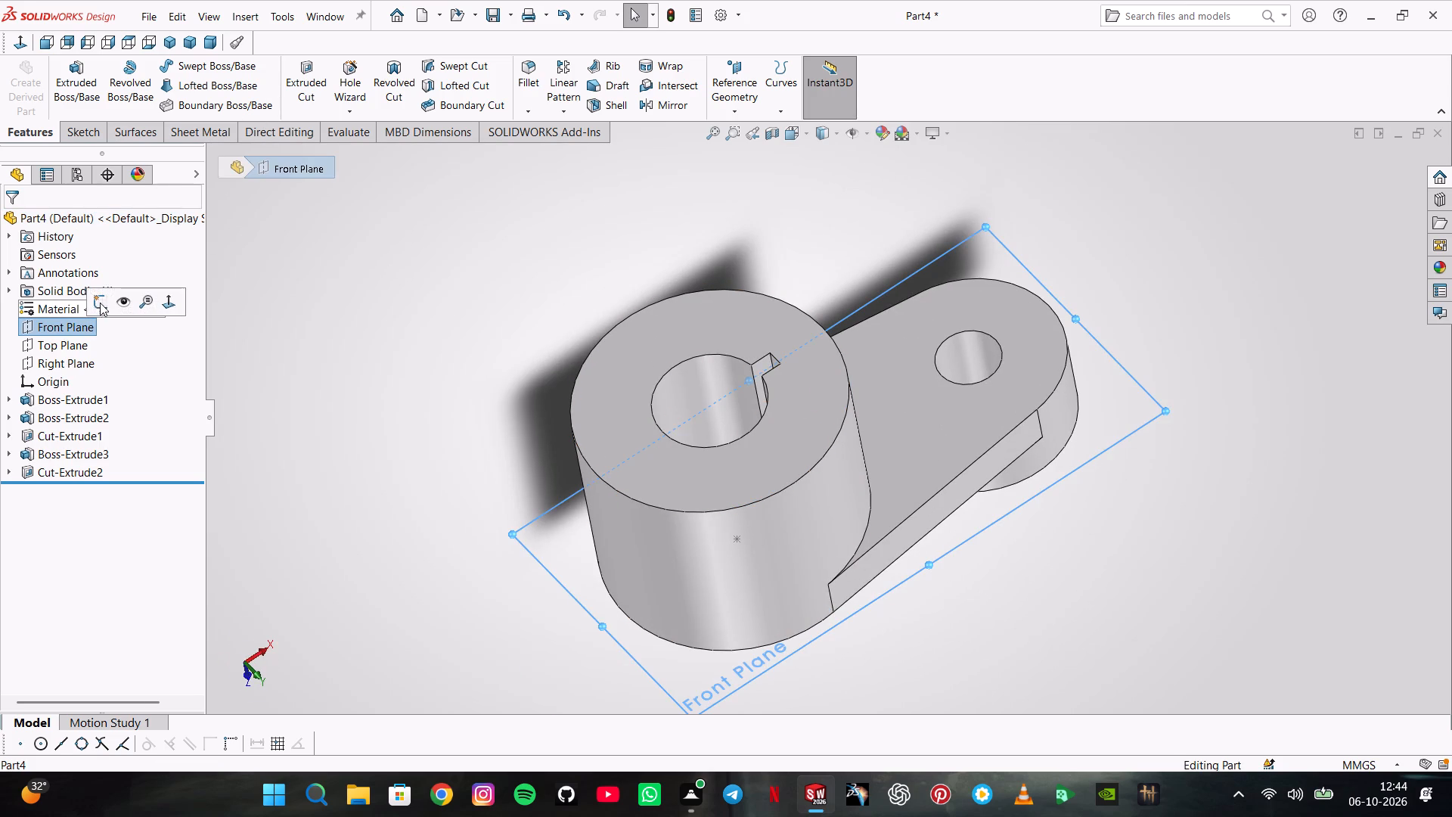
left_click(101, 295)
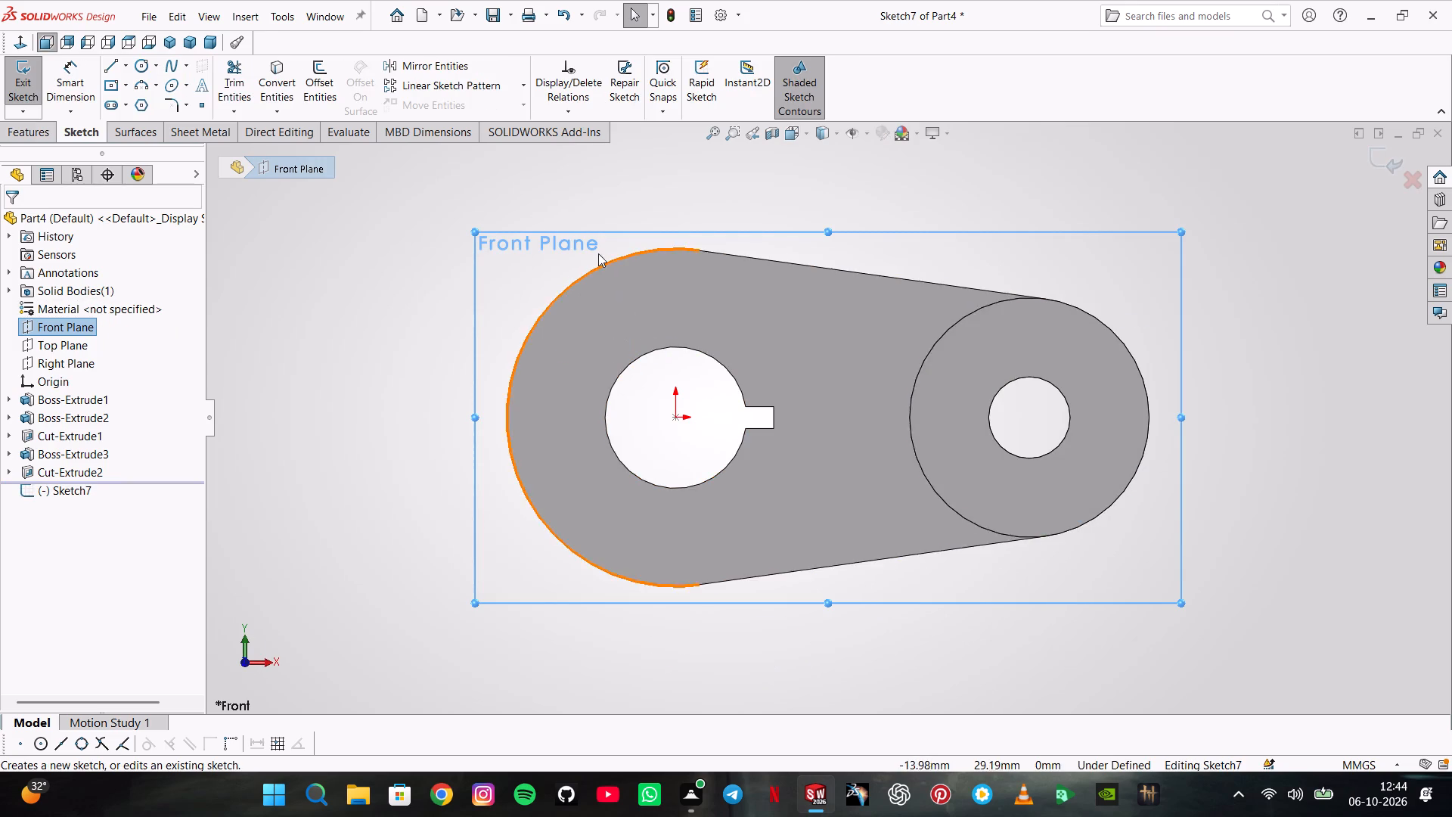
left_click(26, 46)
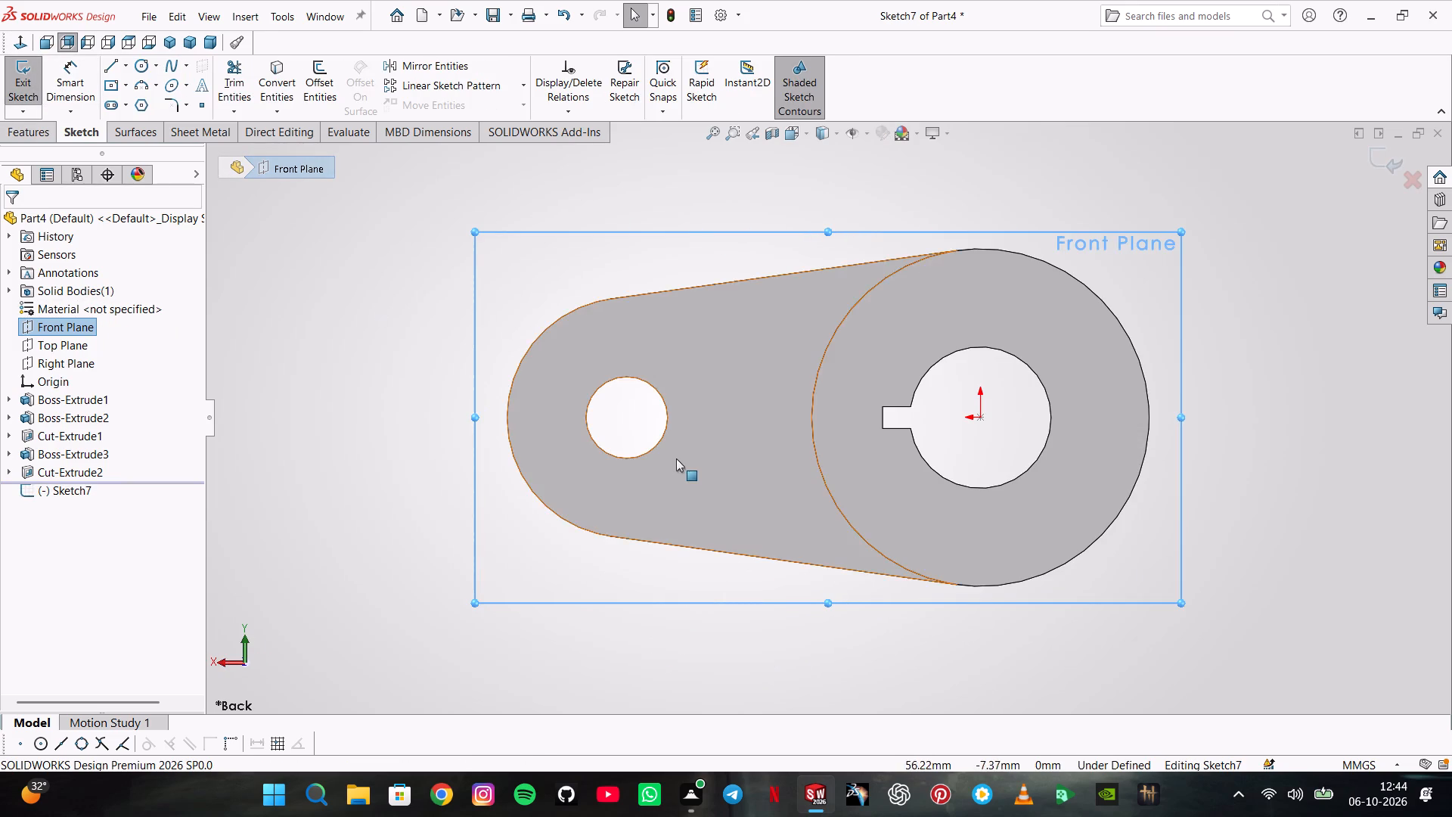
middle_click_drag(676, 458, 669, 318)
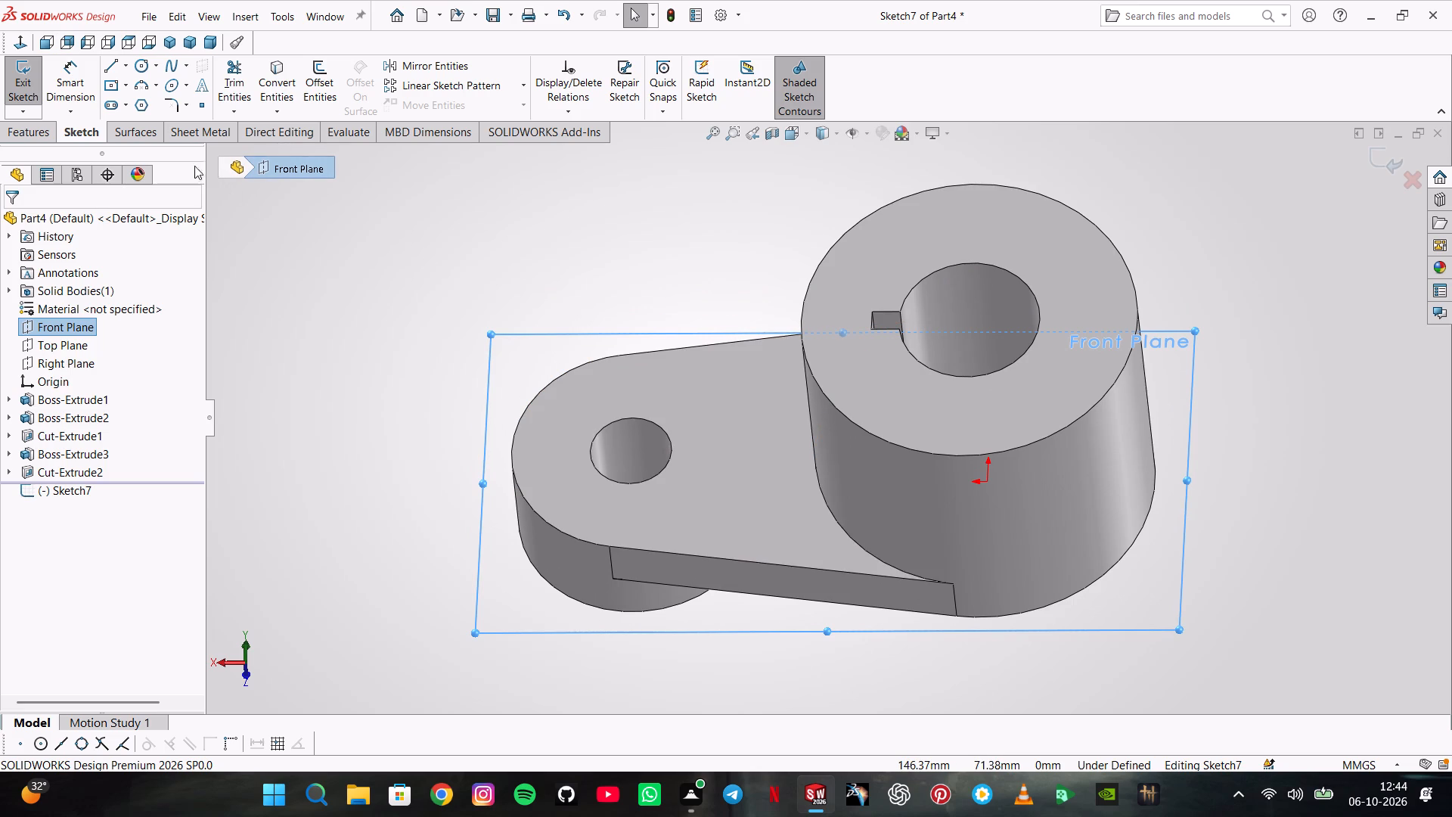
left_click(27, 42)
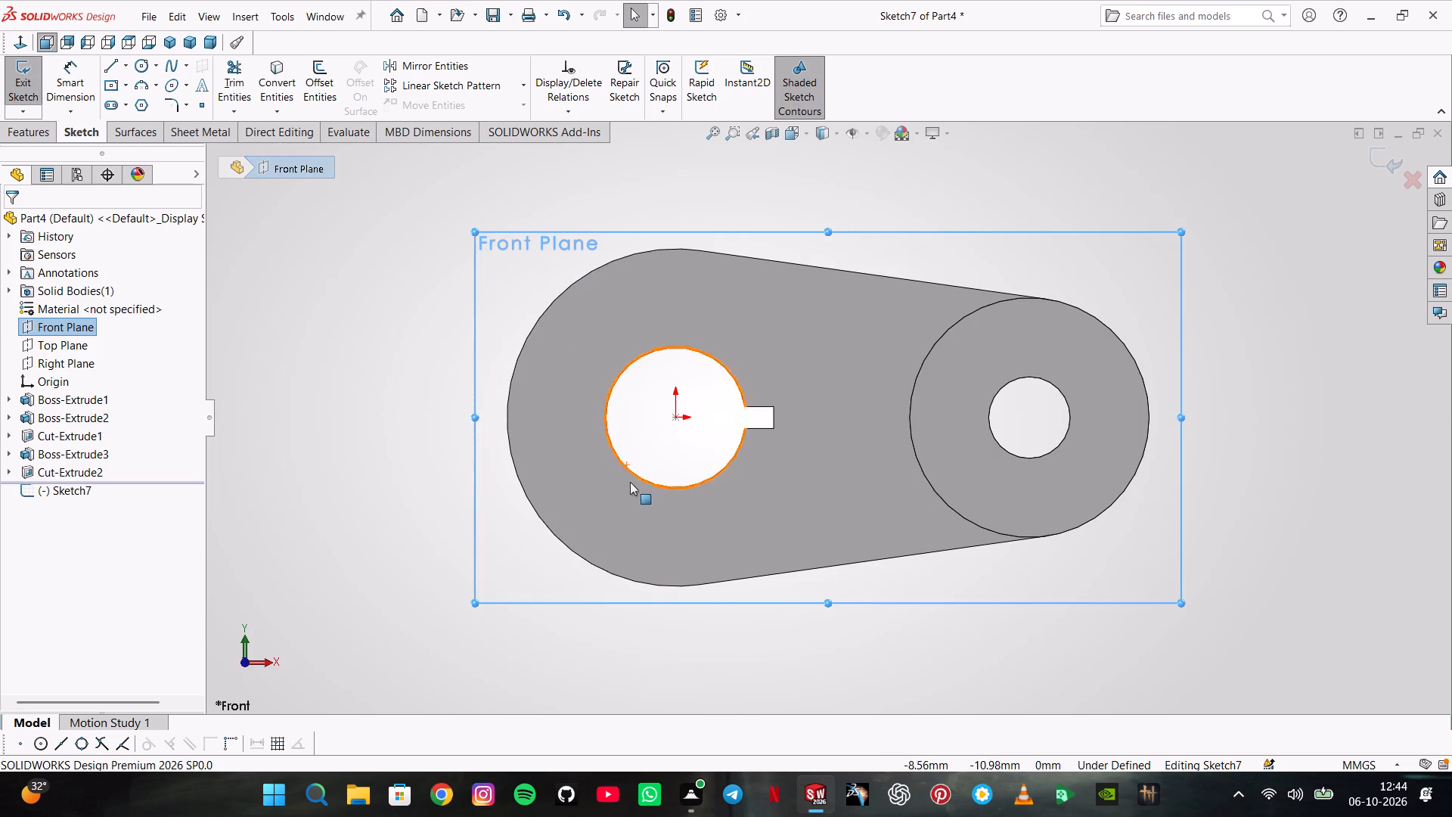
middle_click_drag(631, 483, 660, 367)
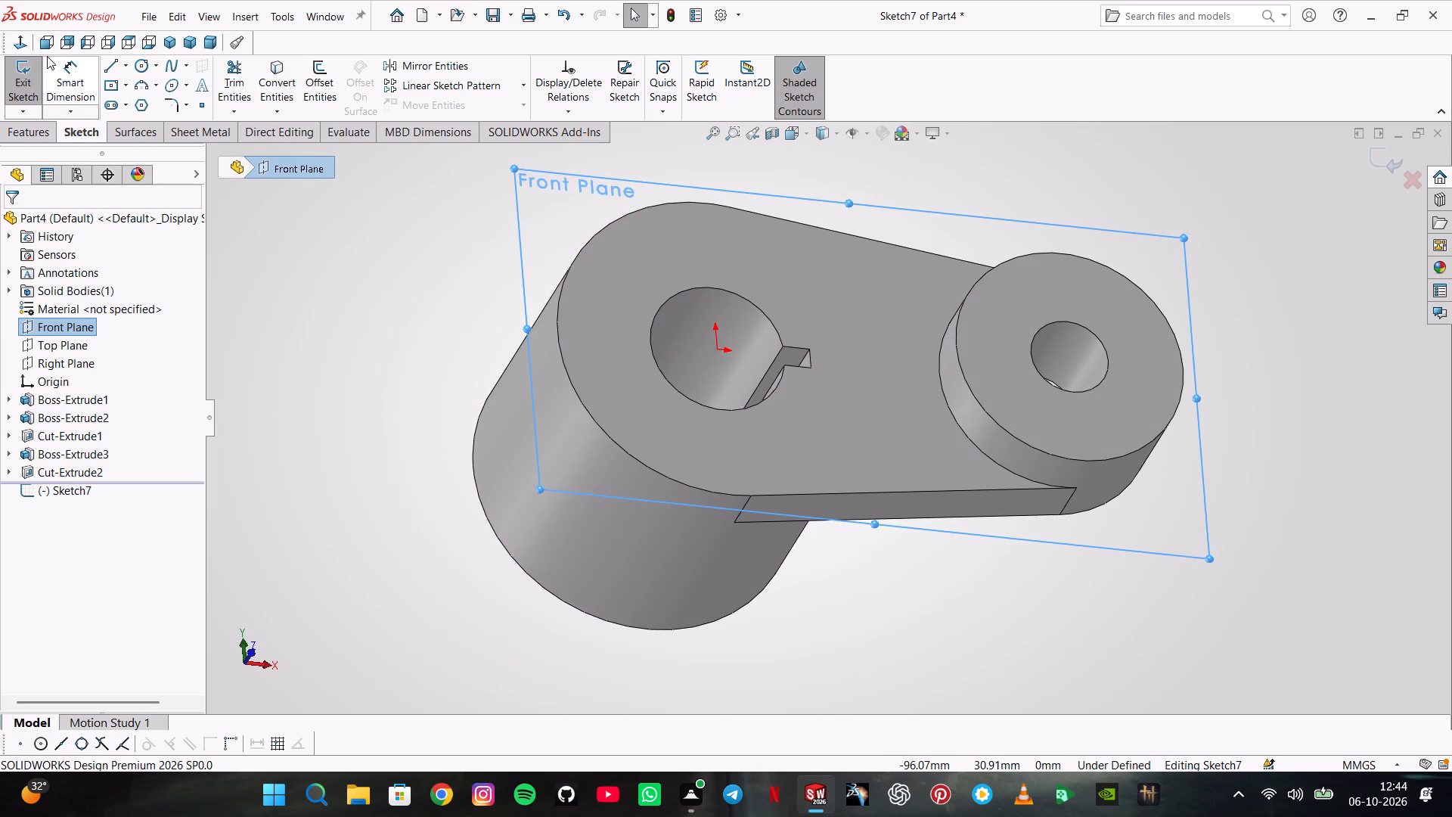
left_click(25, 38)
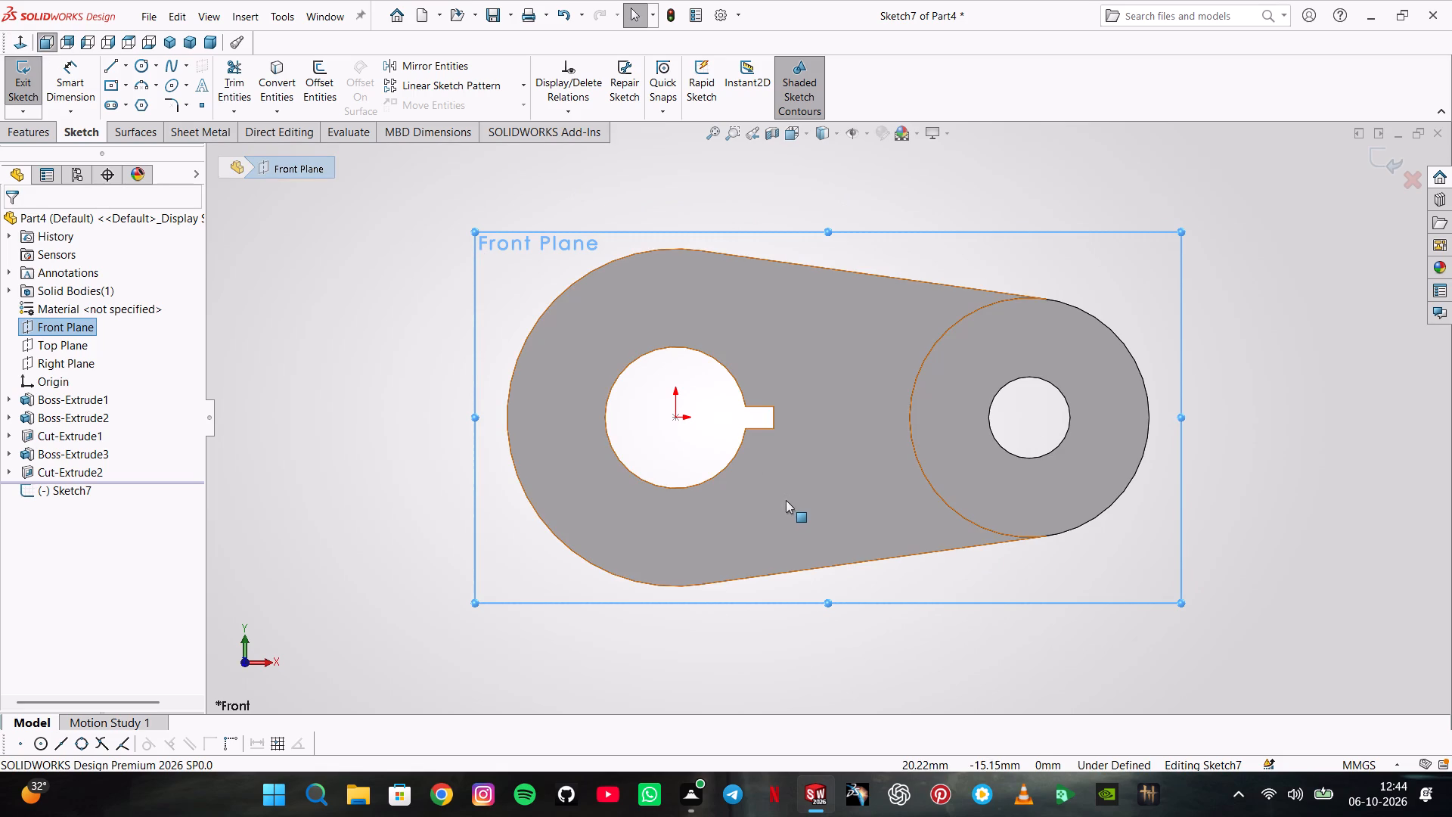
middle_click_drag(787, 502, 798, 484)
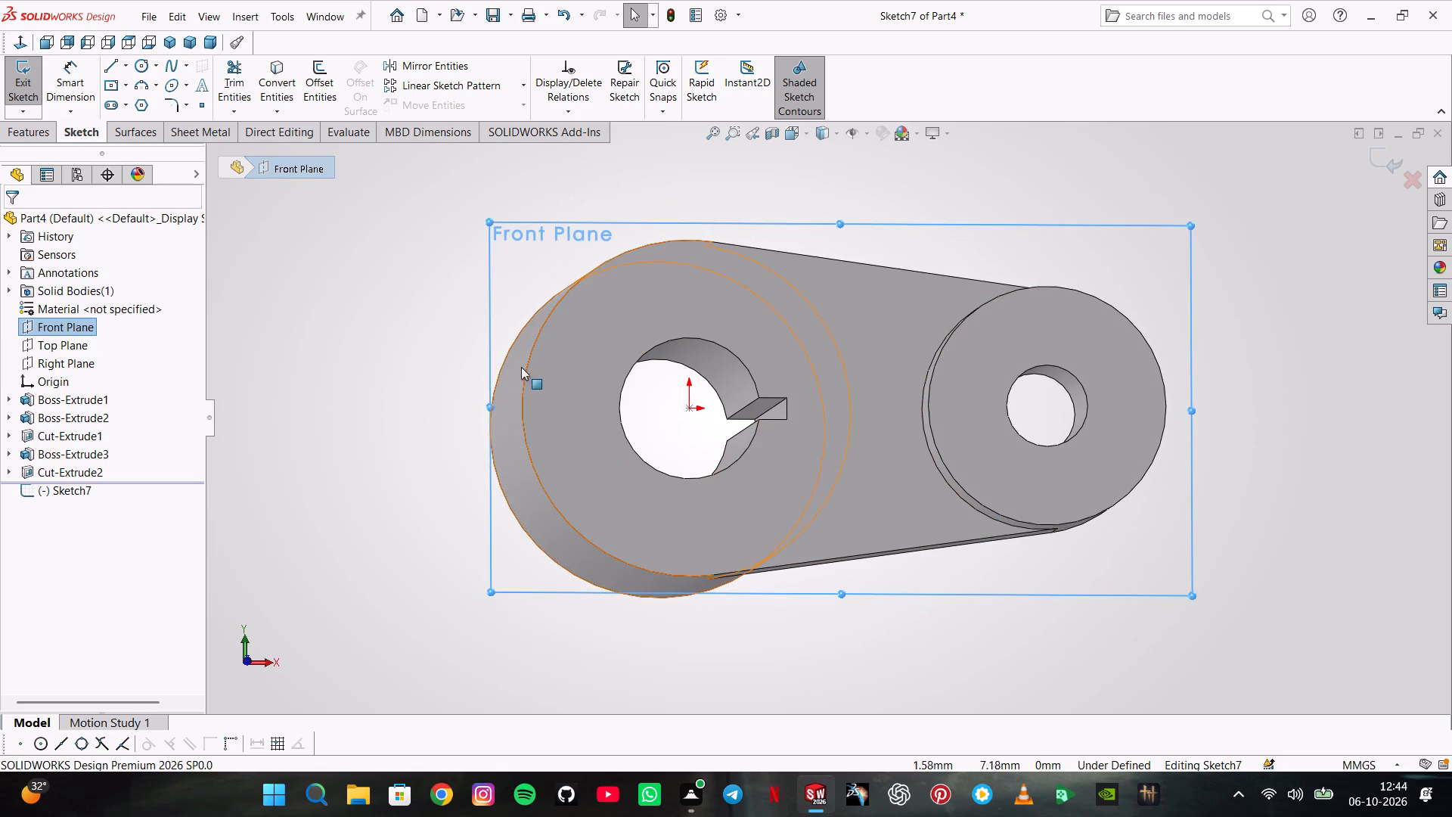
left_click(20, 41)
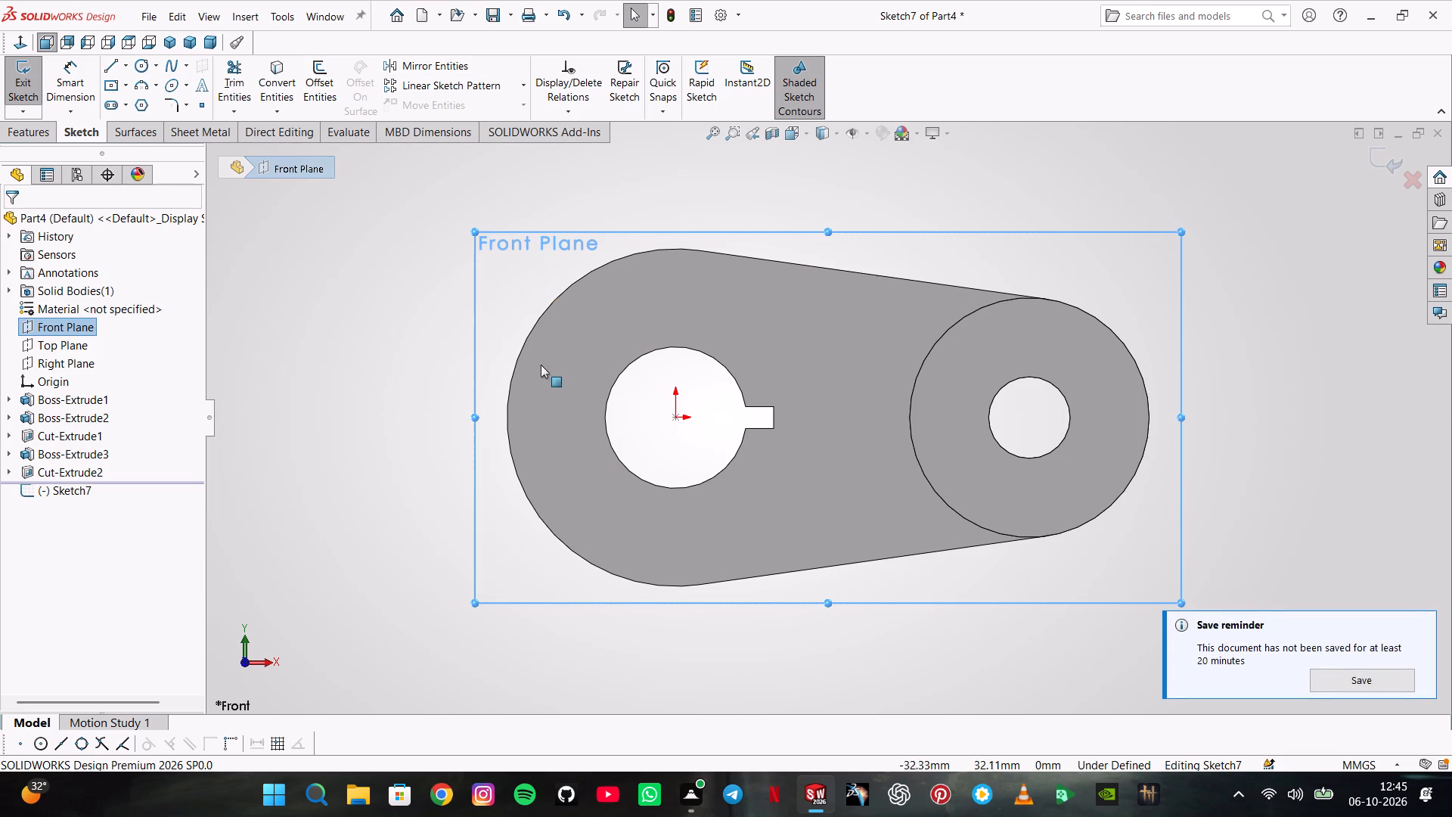
Sketch a construction centerline about 109 mm long from the origin, sloping down and away from the small boss.
scroll(621, 421, "up", 3)
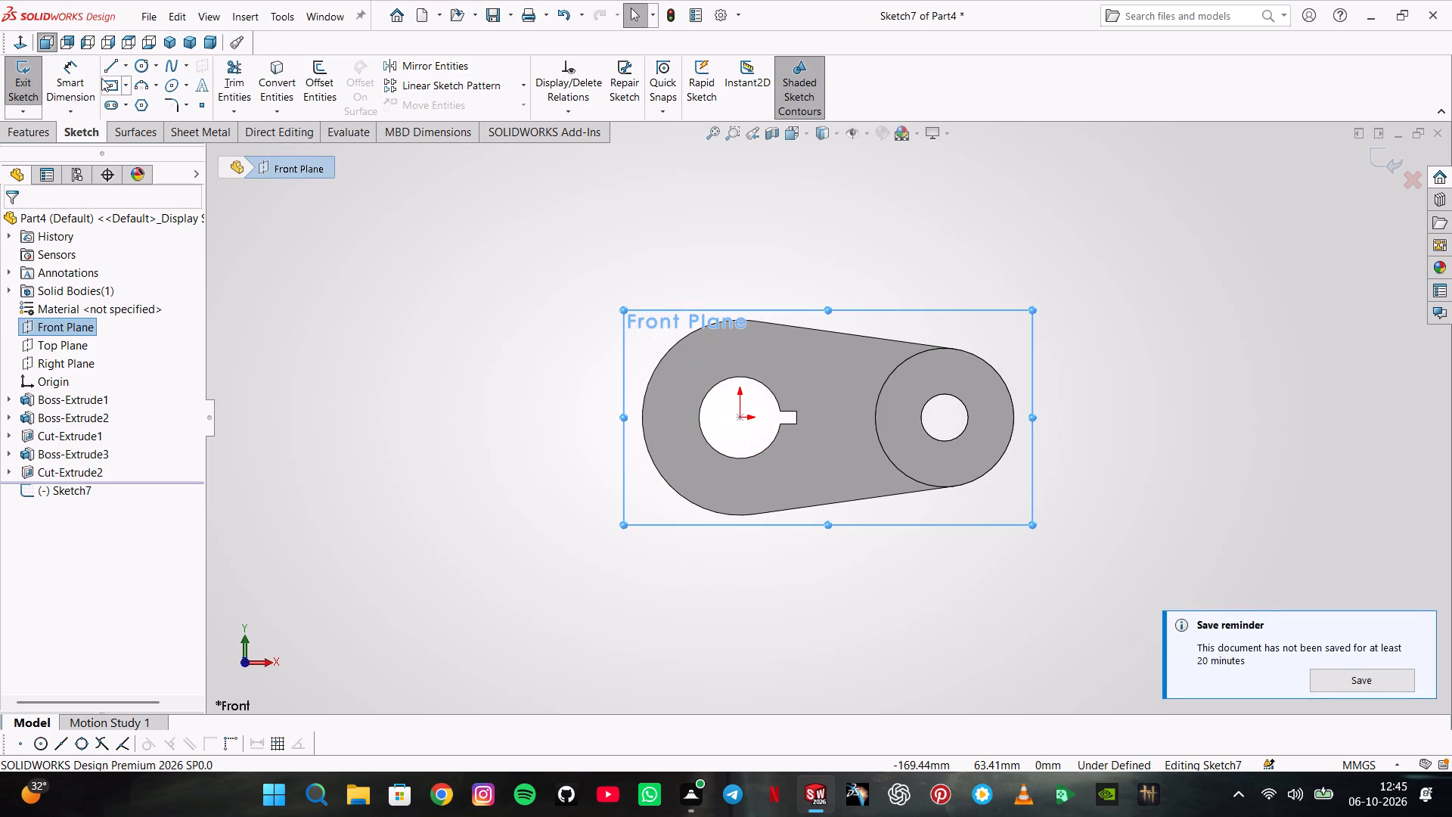
left_click(115, 105)
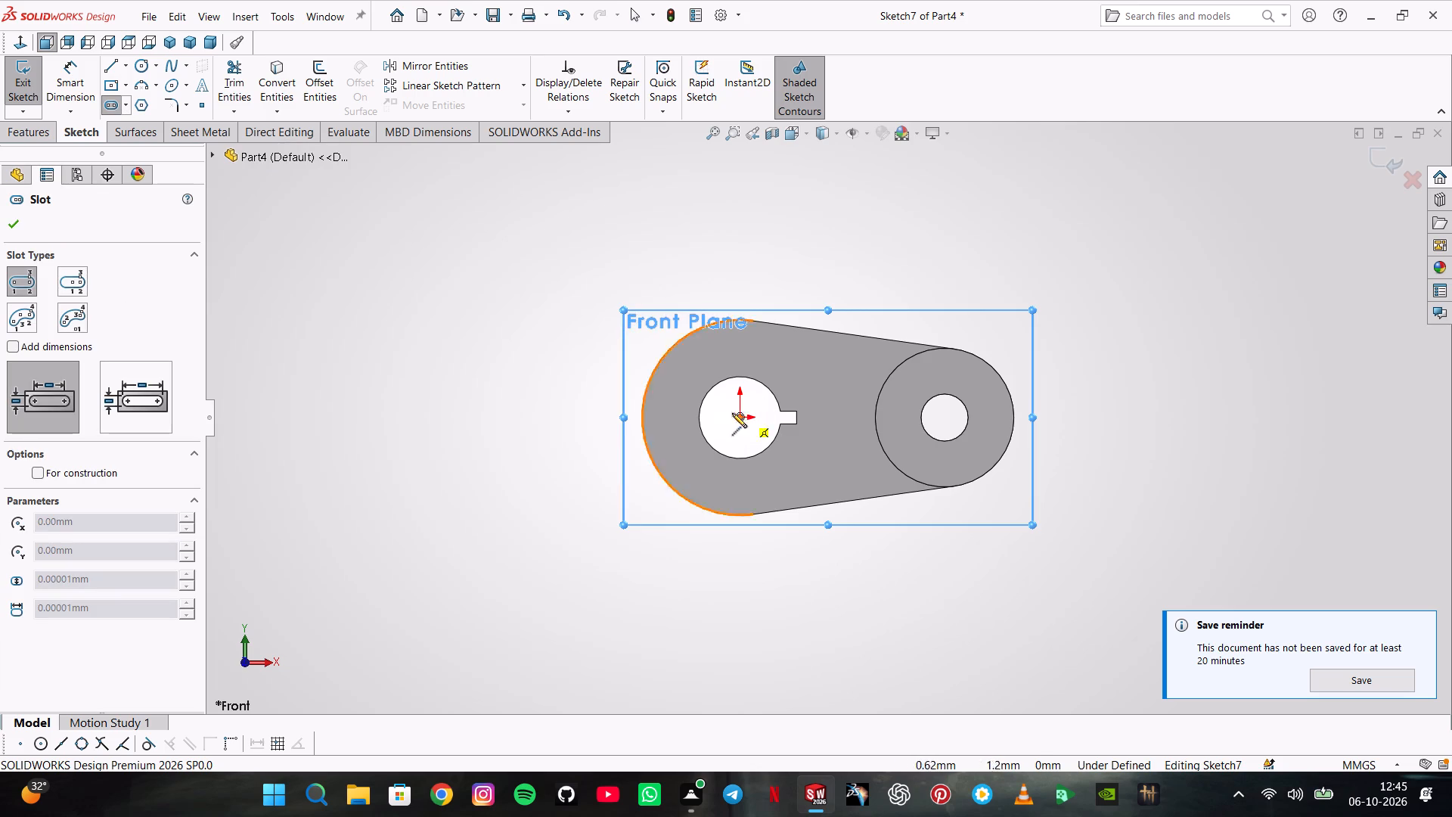
left_click(129, 62)
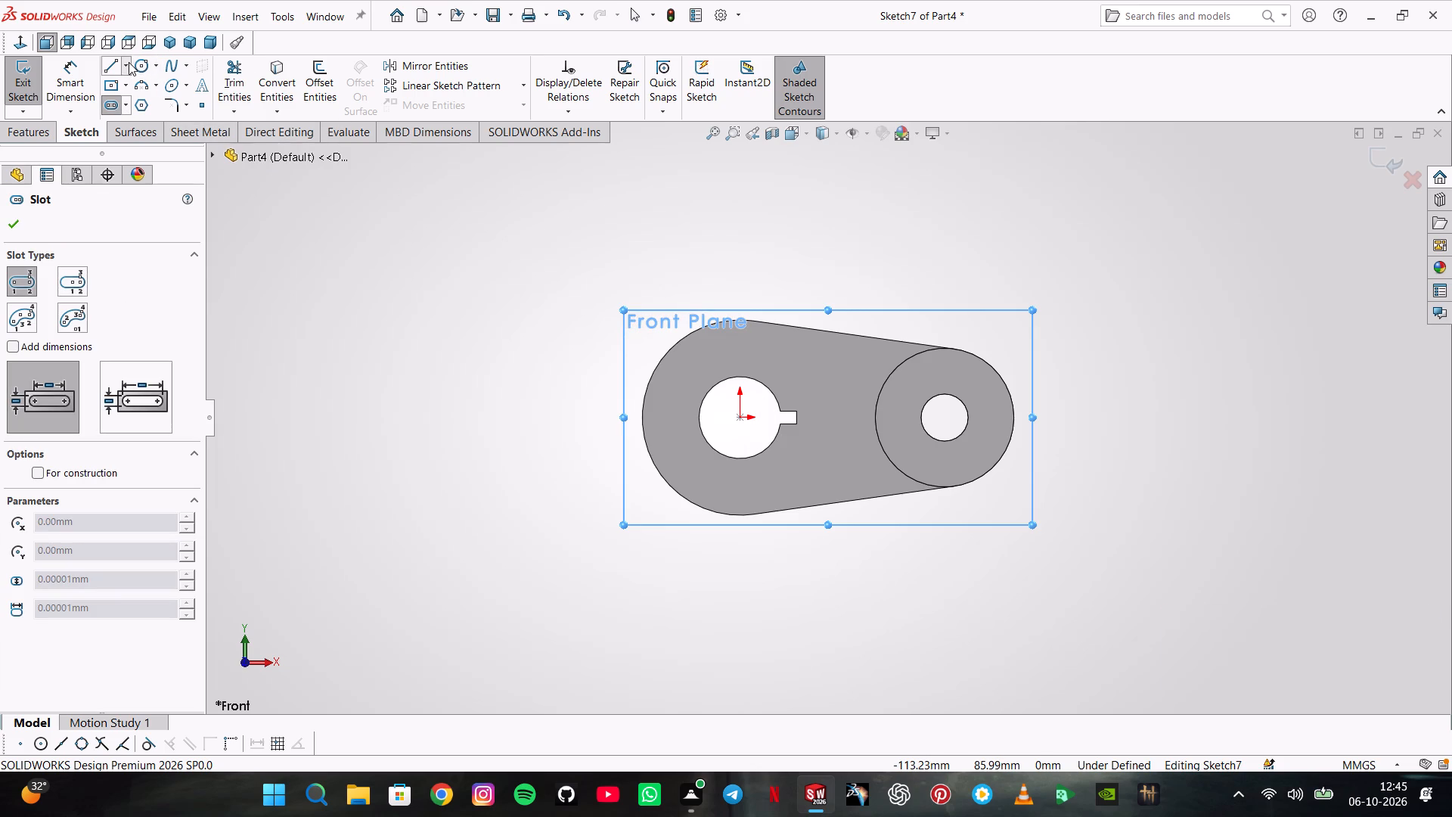
left_click(131, 97)
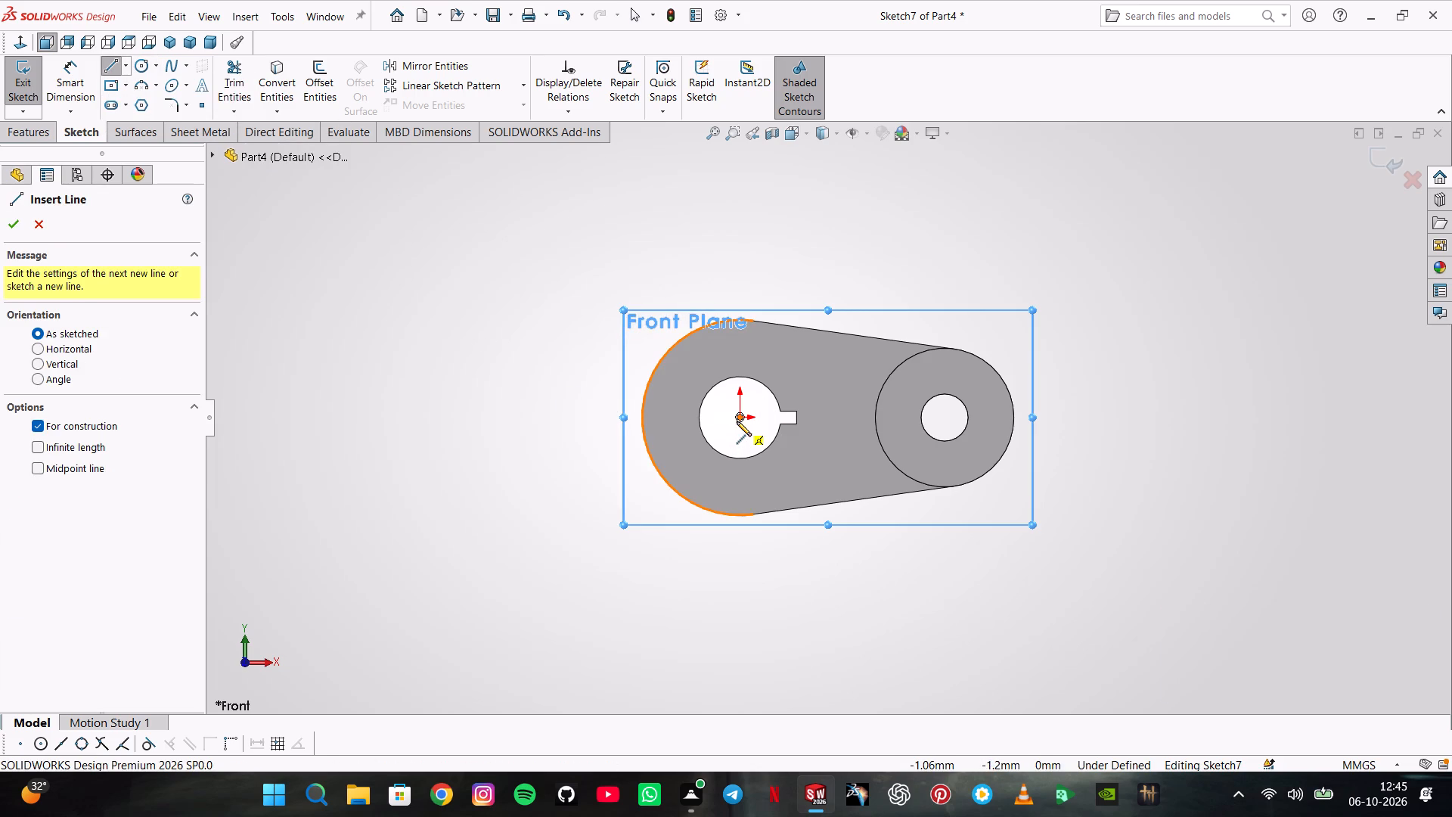
left_click(737, 421)
left_click(459, 613)
double_click(434, 566)
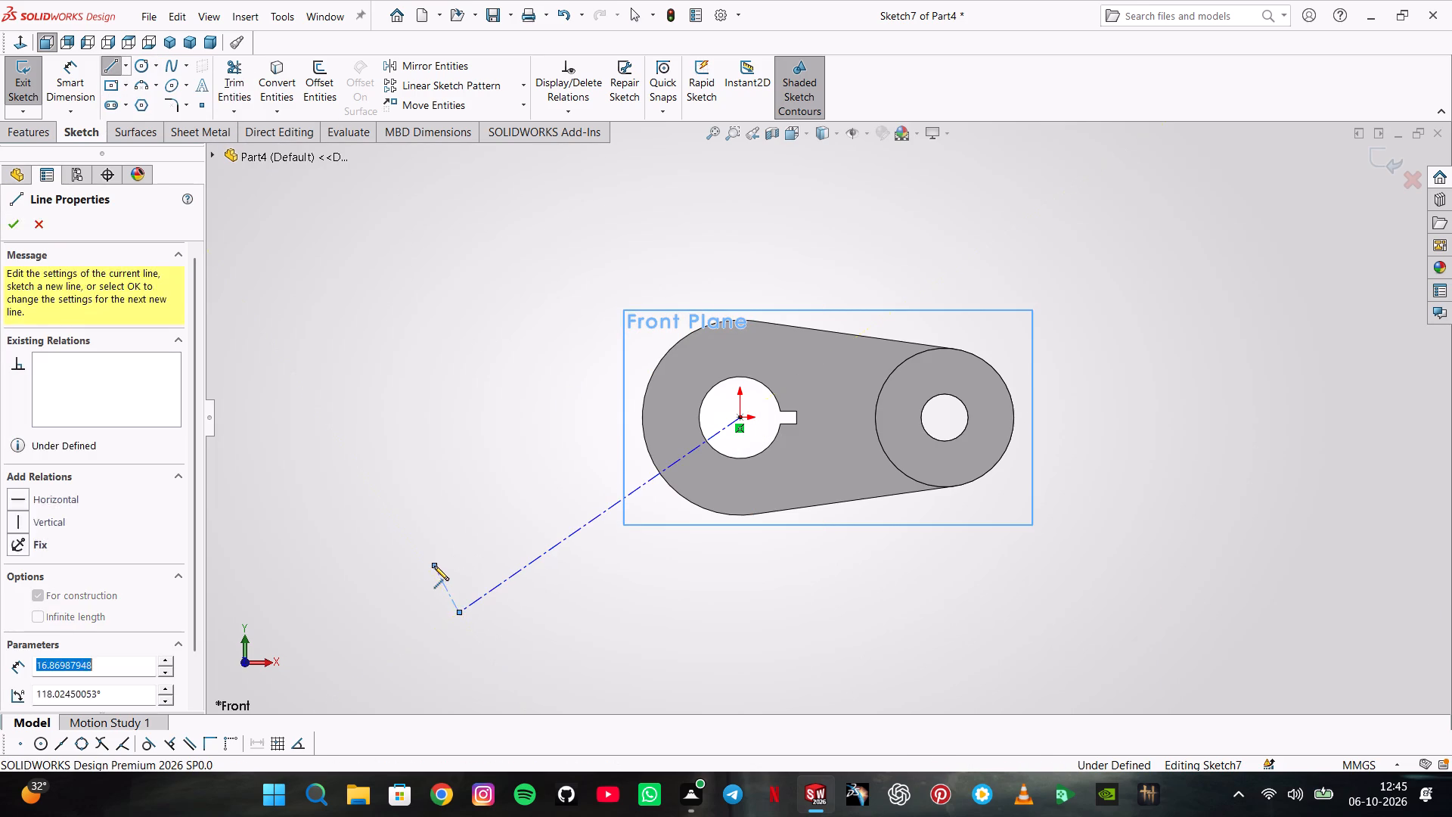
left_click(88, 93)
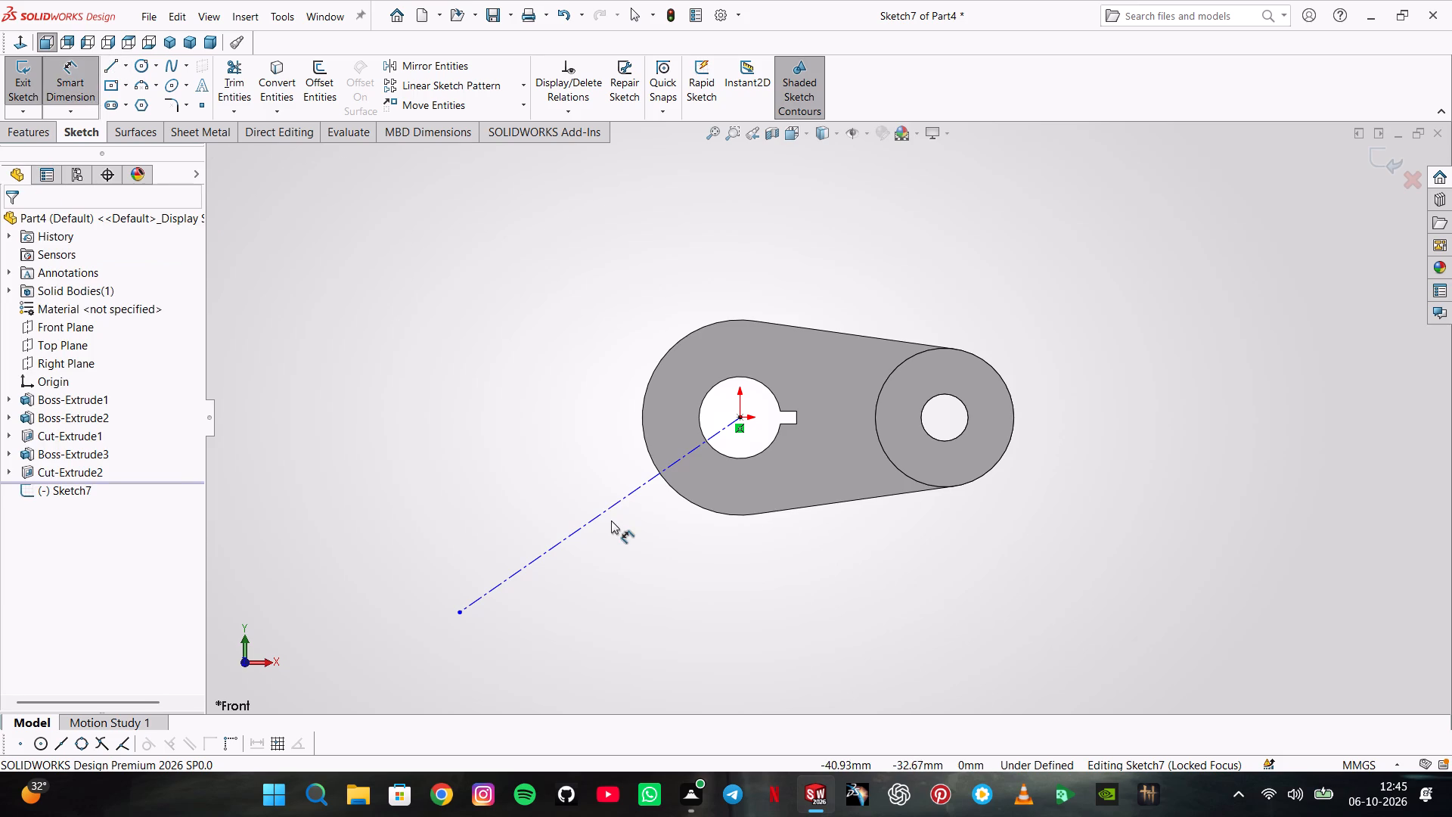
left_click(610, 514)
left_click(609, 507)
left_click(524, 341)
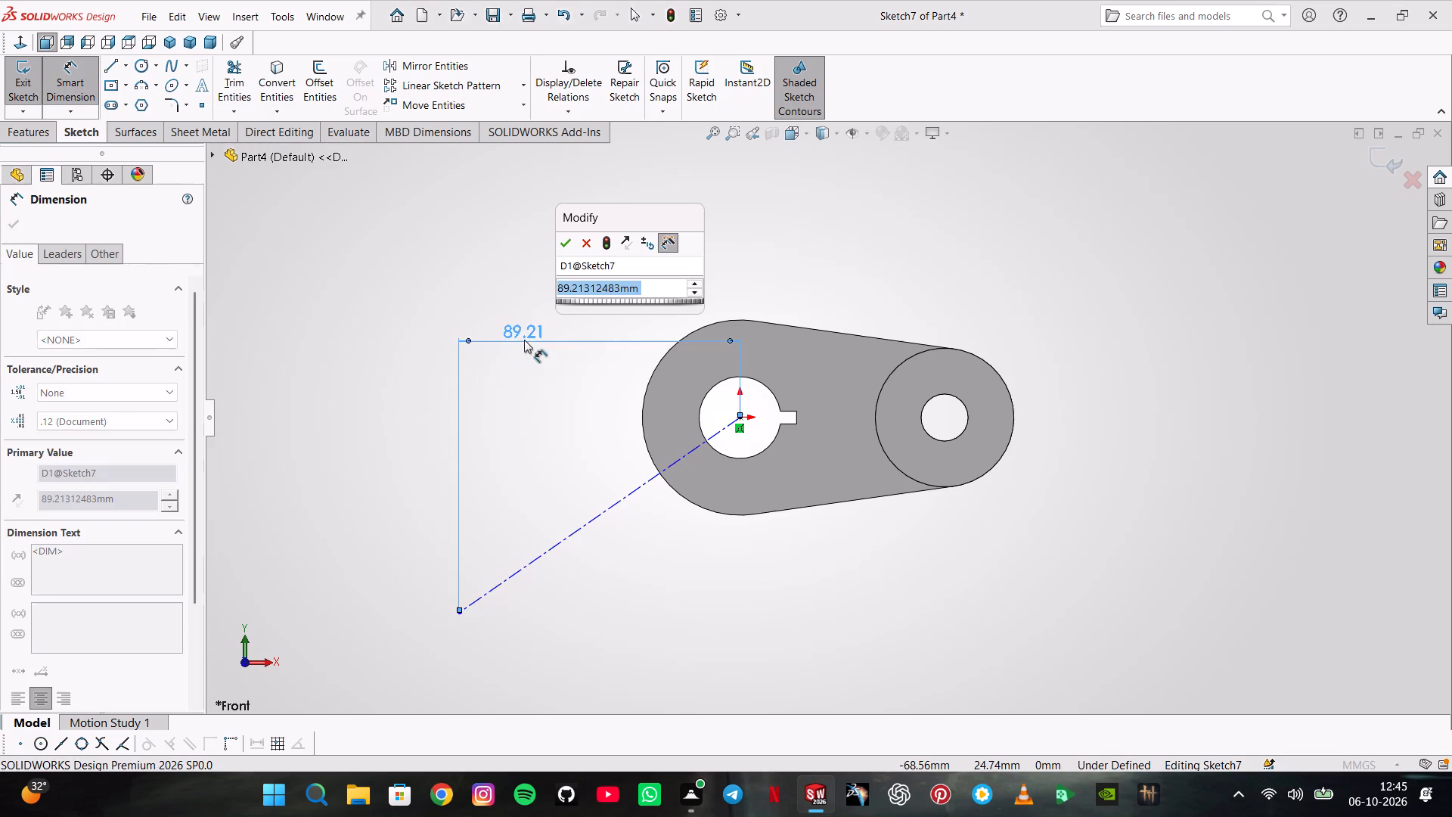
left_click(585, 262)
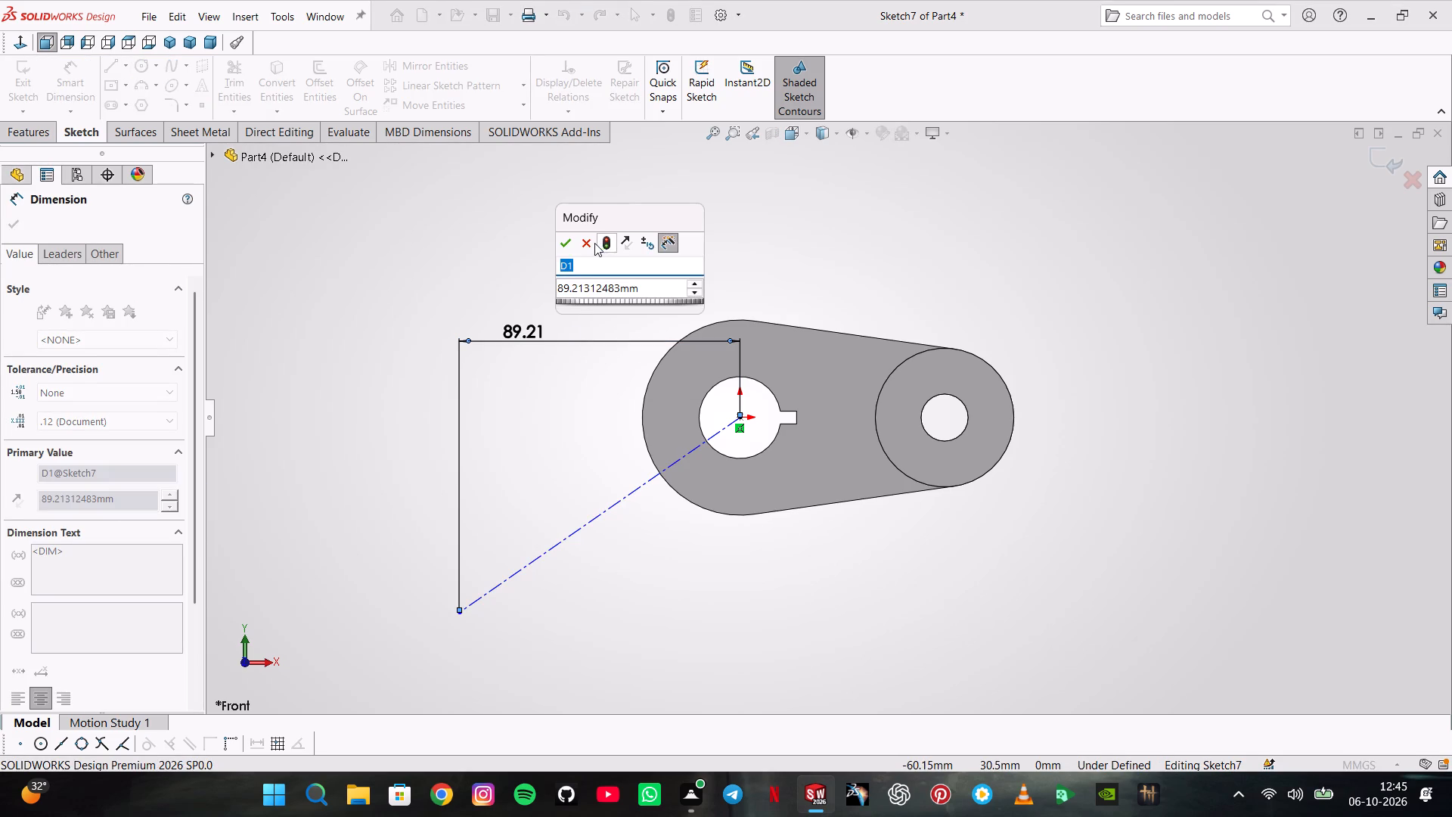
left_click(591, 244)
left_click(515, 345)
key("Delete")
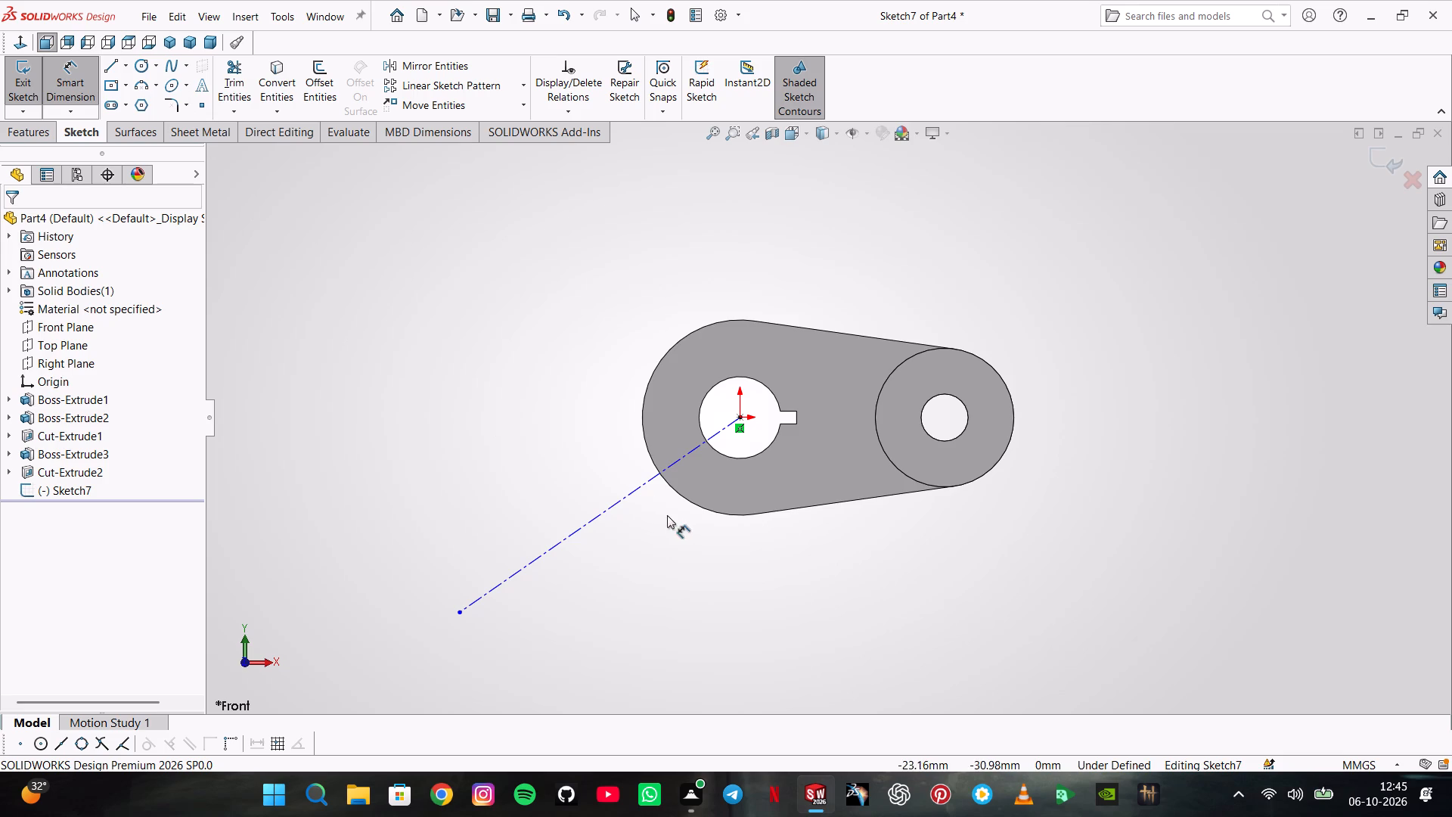
Dimension the sloping centerline's true length as 120 mm.
left_click(642, 486)
left_click(575, 445)
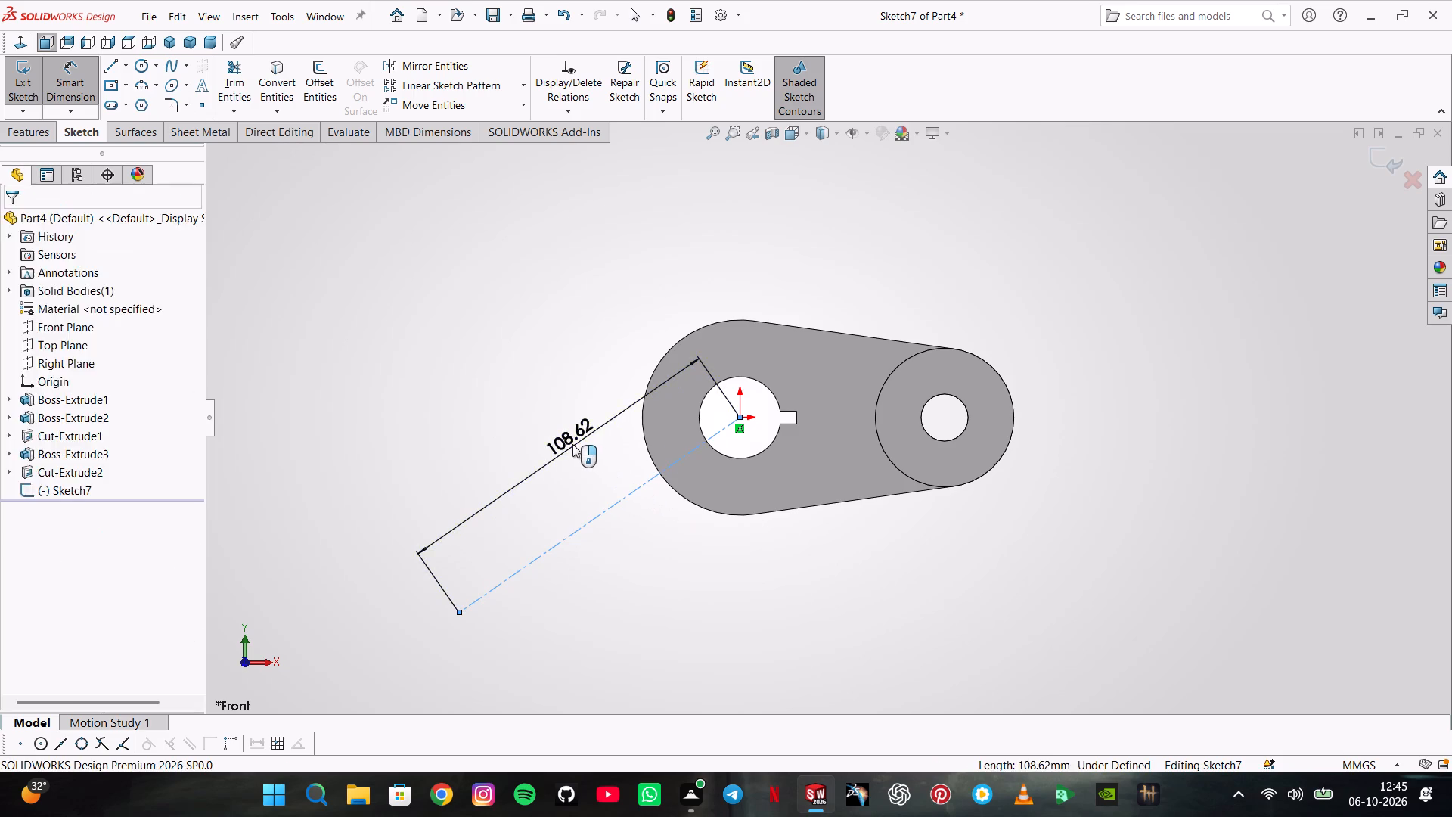
type("120")
key("Return")
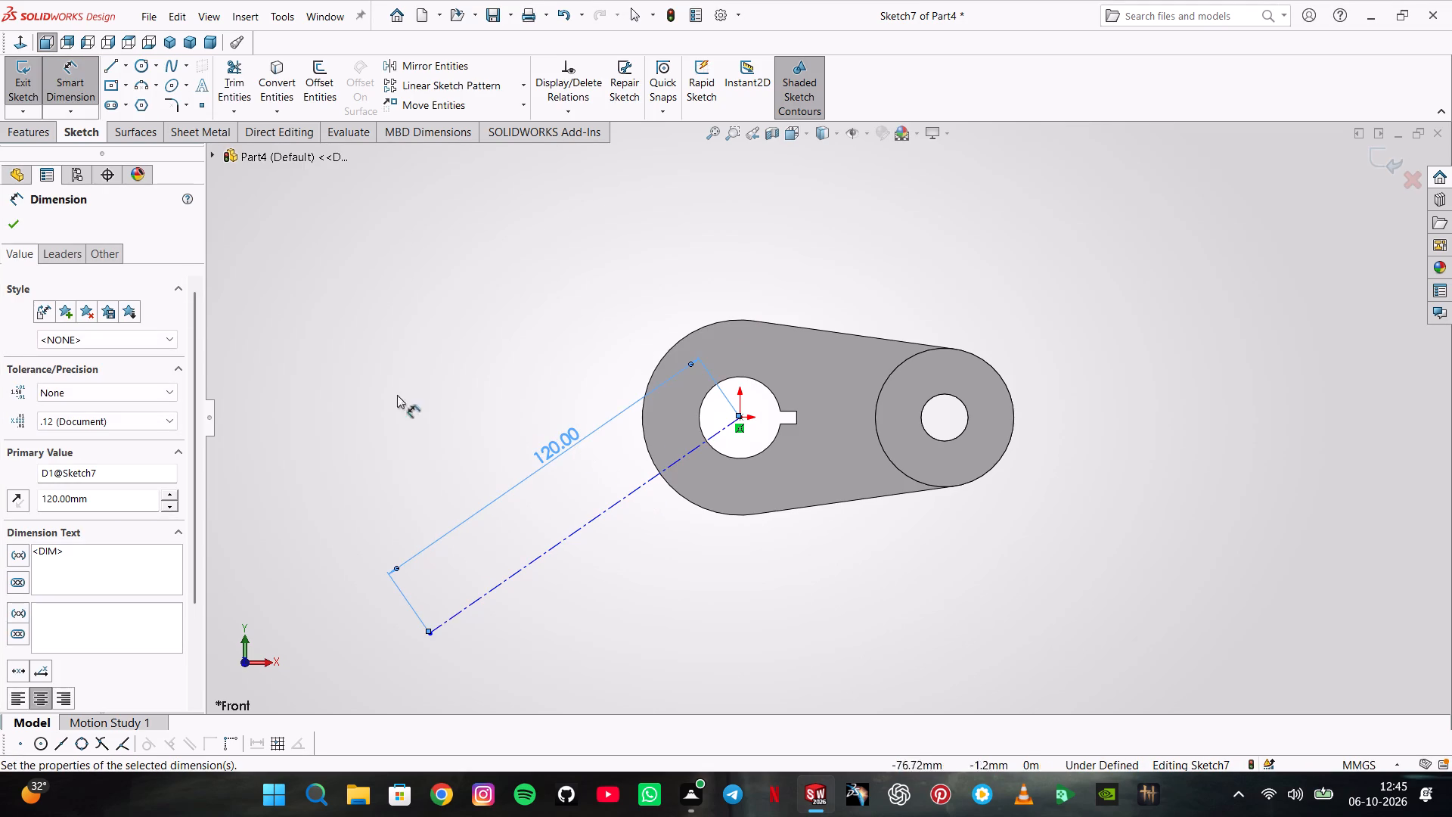
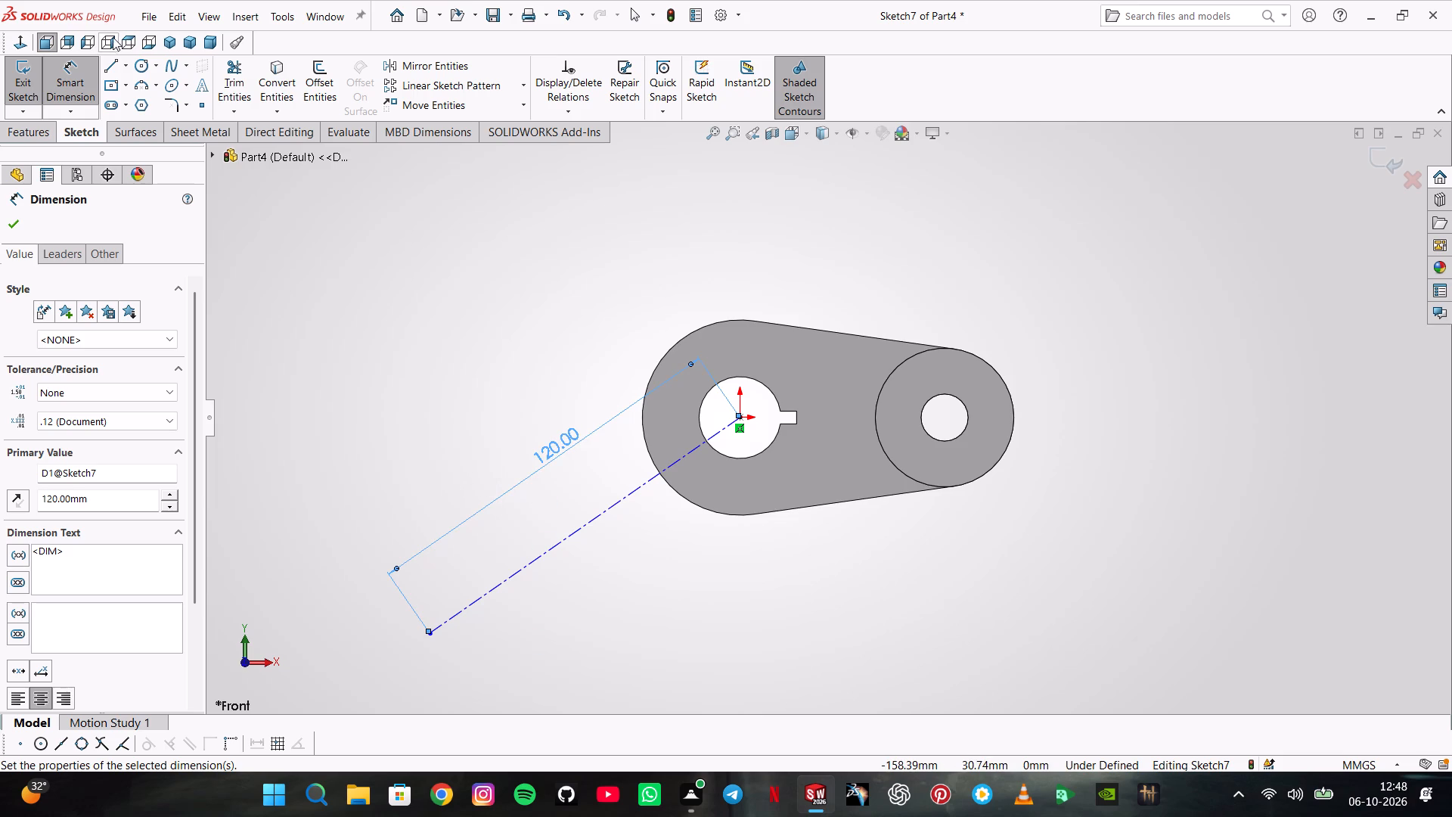
Sketch a horizontal construction centerline about 123 mm long from the origin, heading away from the small boss.
left_click(123, 60)
left_click(129, 95)
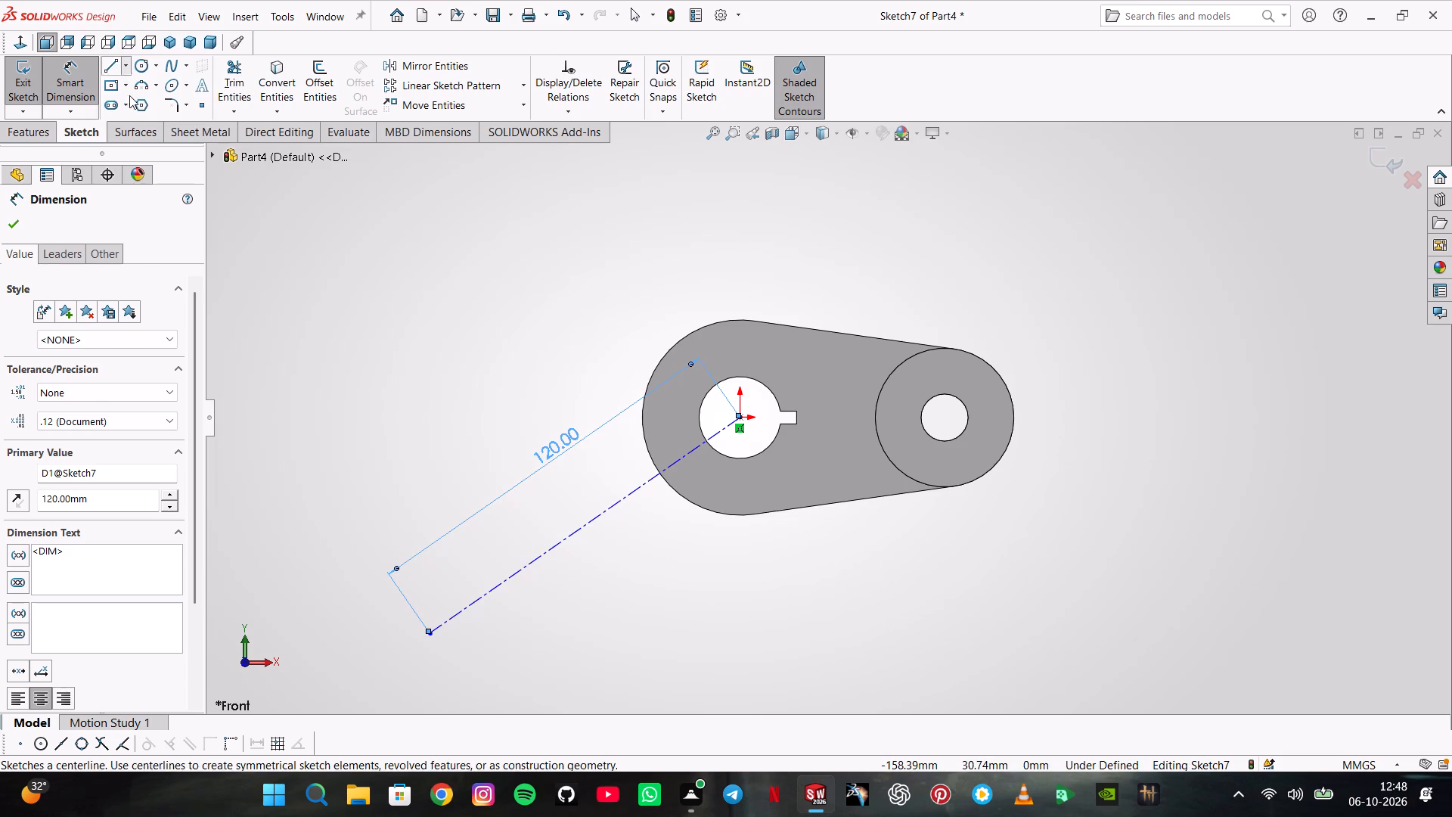
left_click(740, 418)
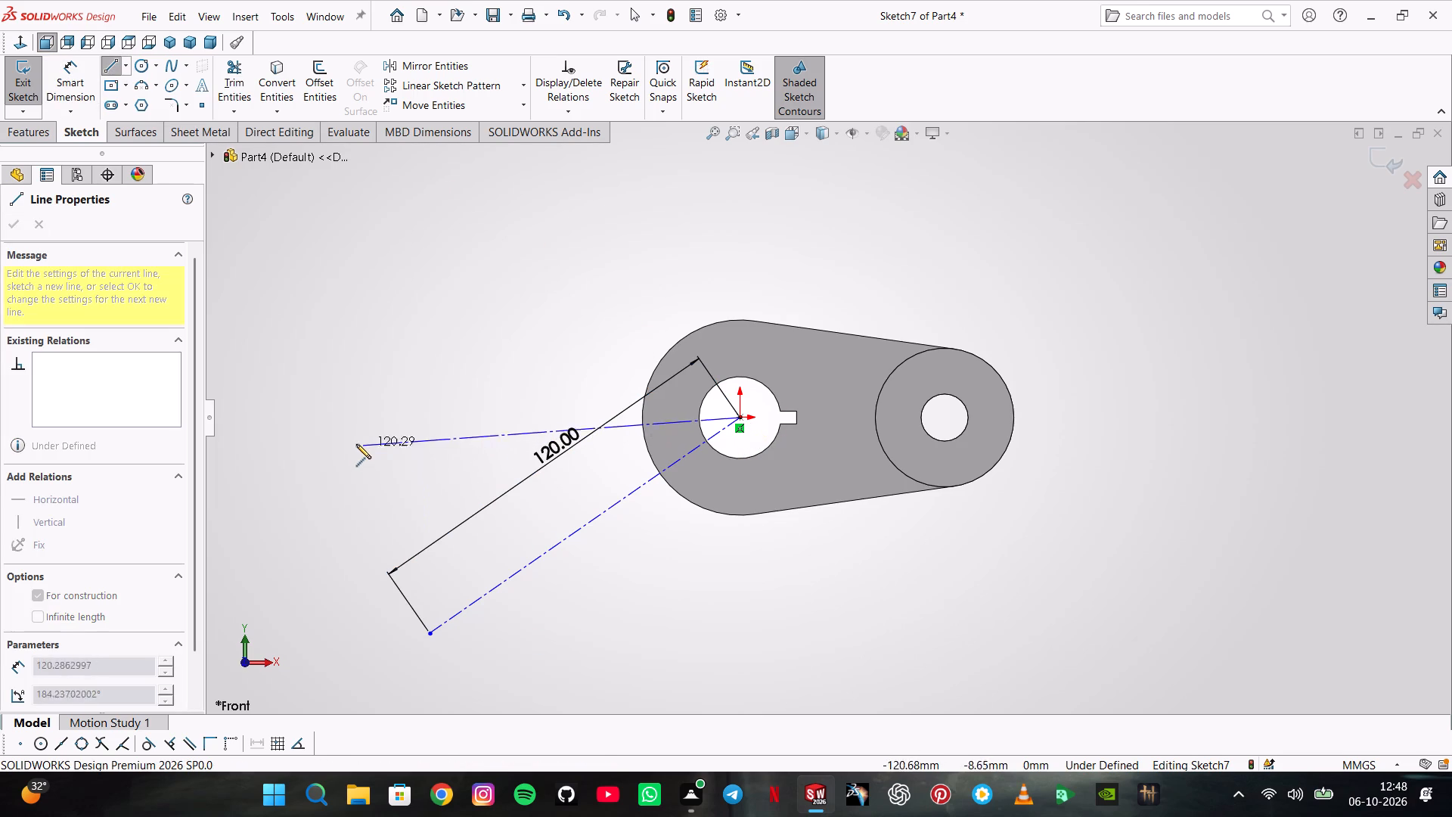
left_click(354, 417)
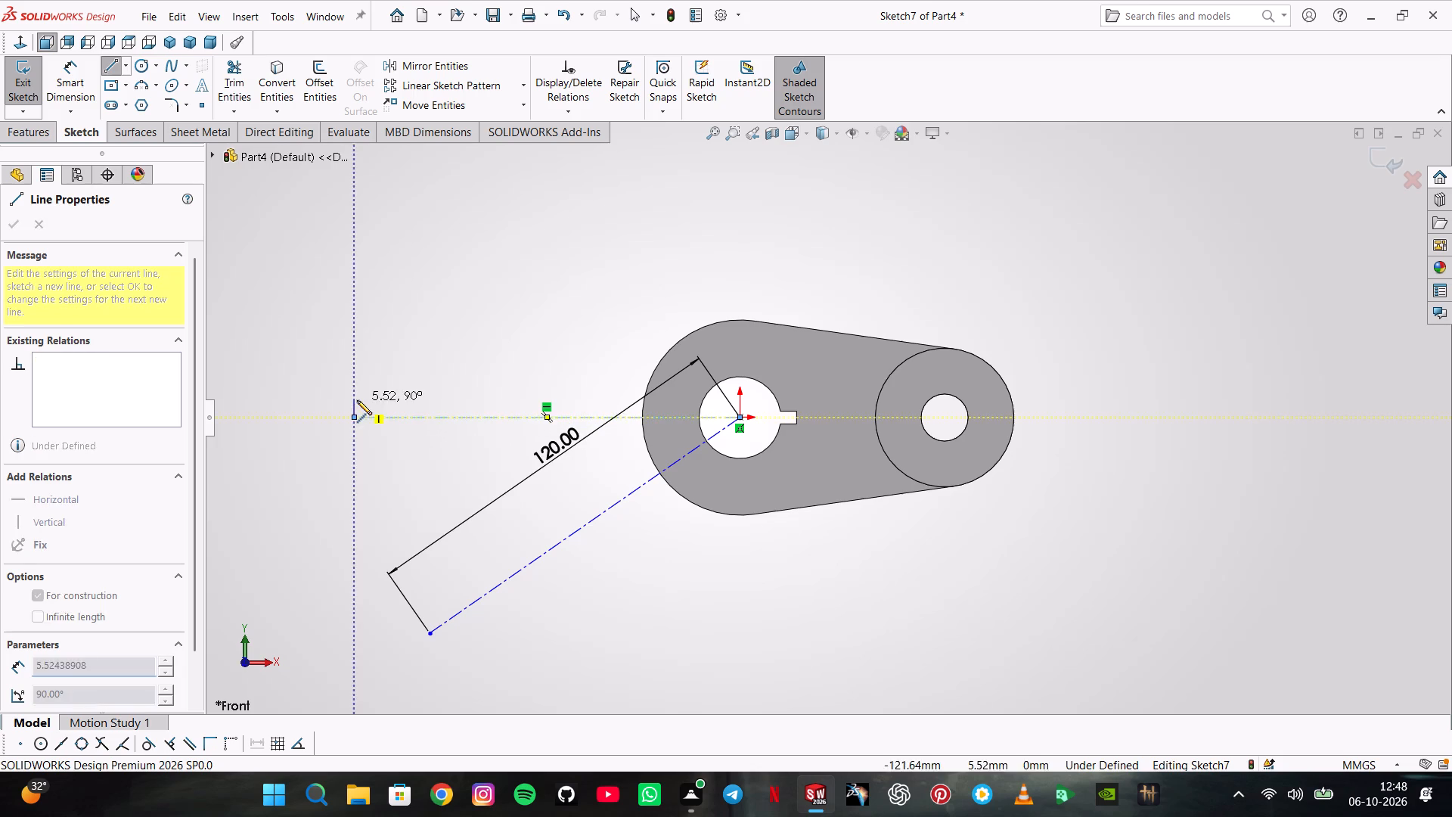
double_click(357, 400)
Dimension the angle between the horizontal and sloping centerlines as 30 degrees.
left_click(67, 66)
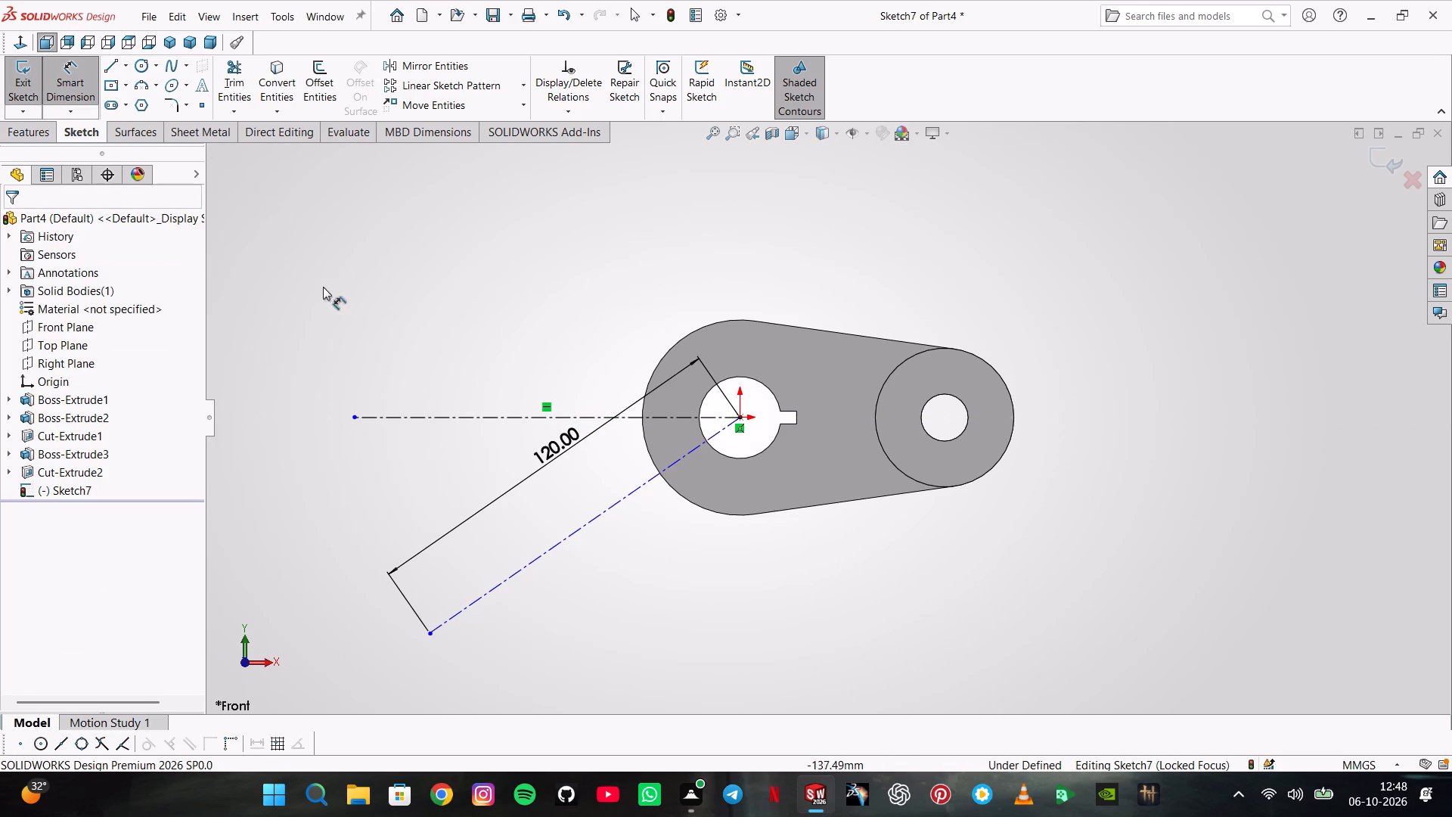
left_click(445, 414)
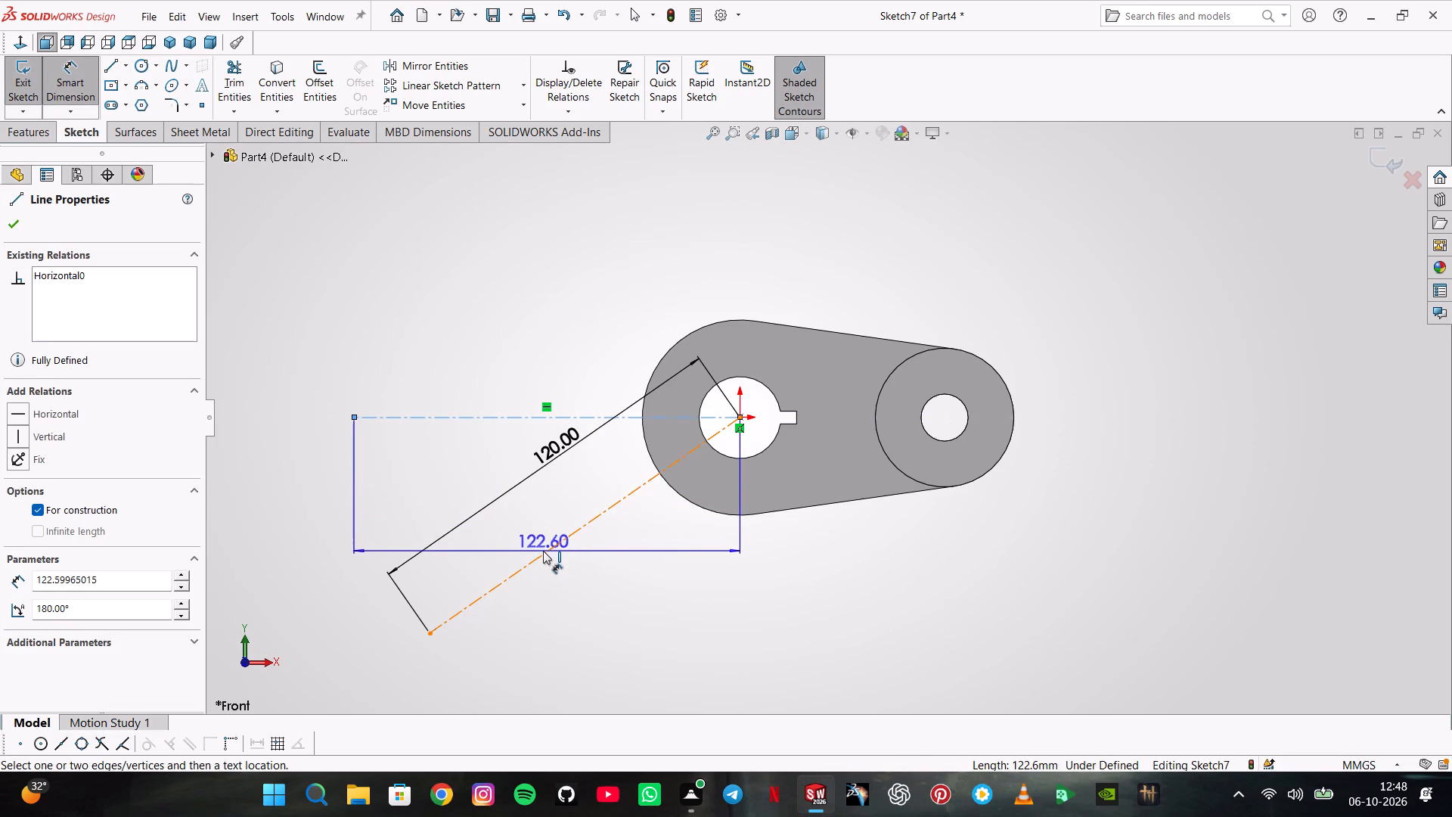
left_click(541, 553)
left_click(528, 497)
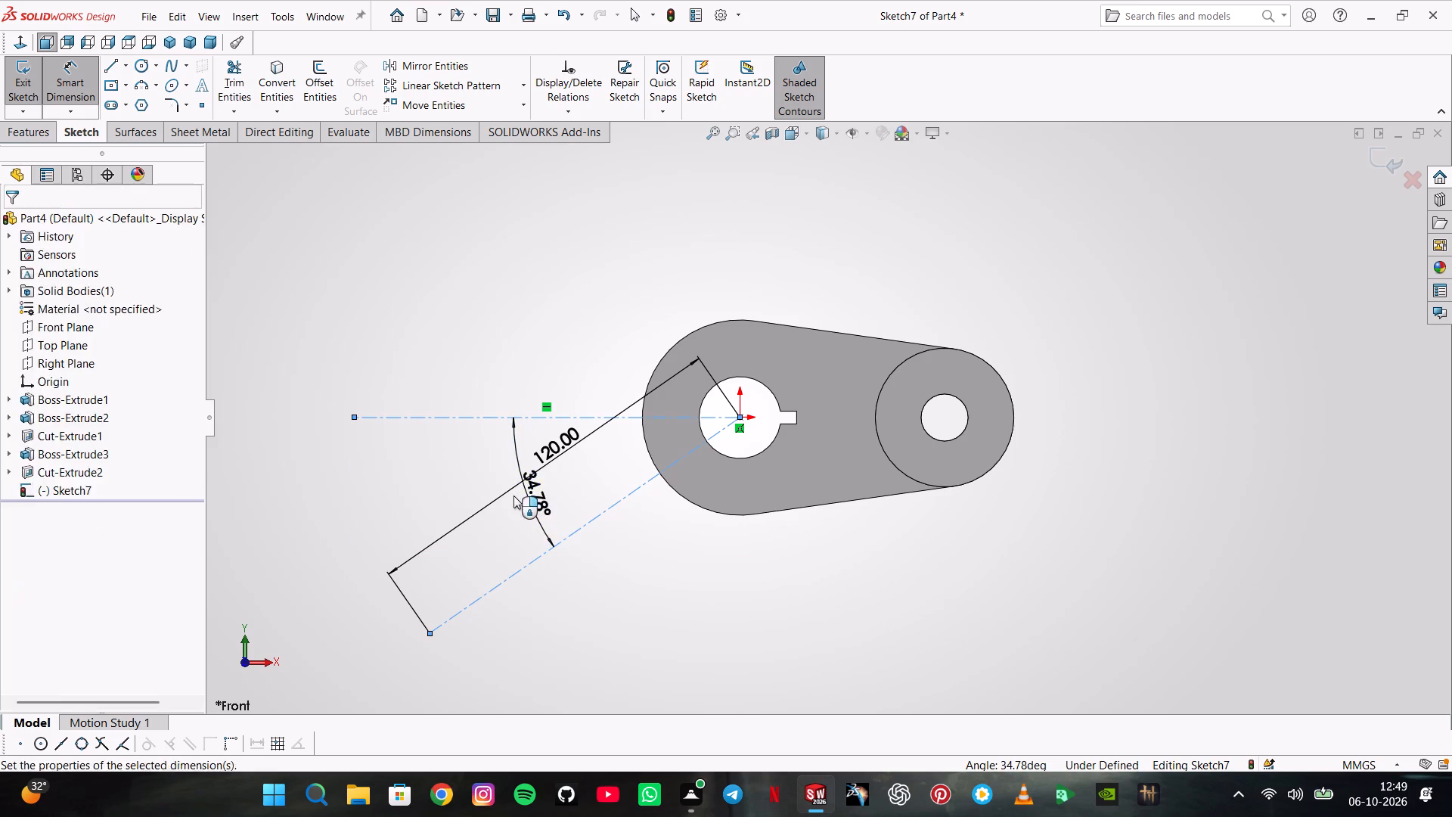
type("30")
key("Return")
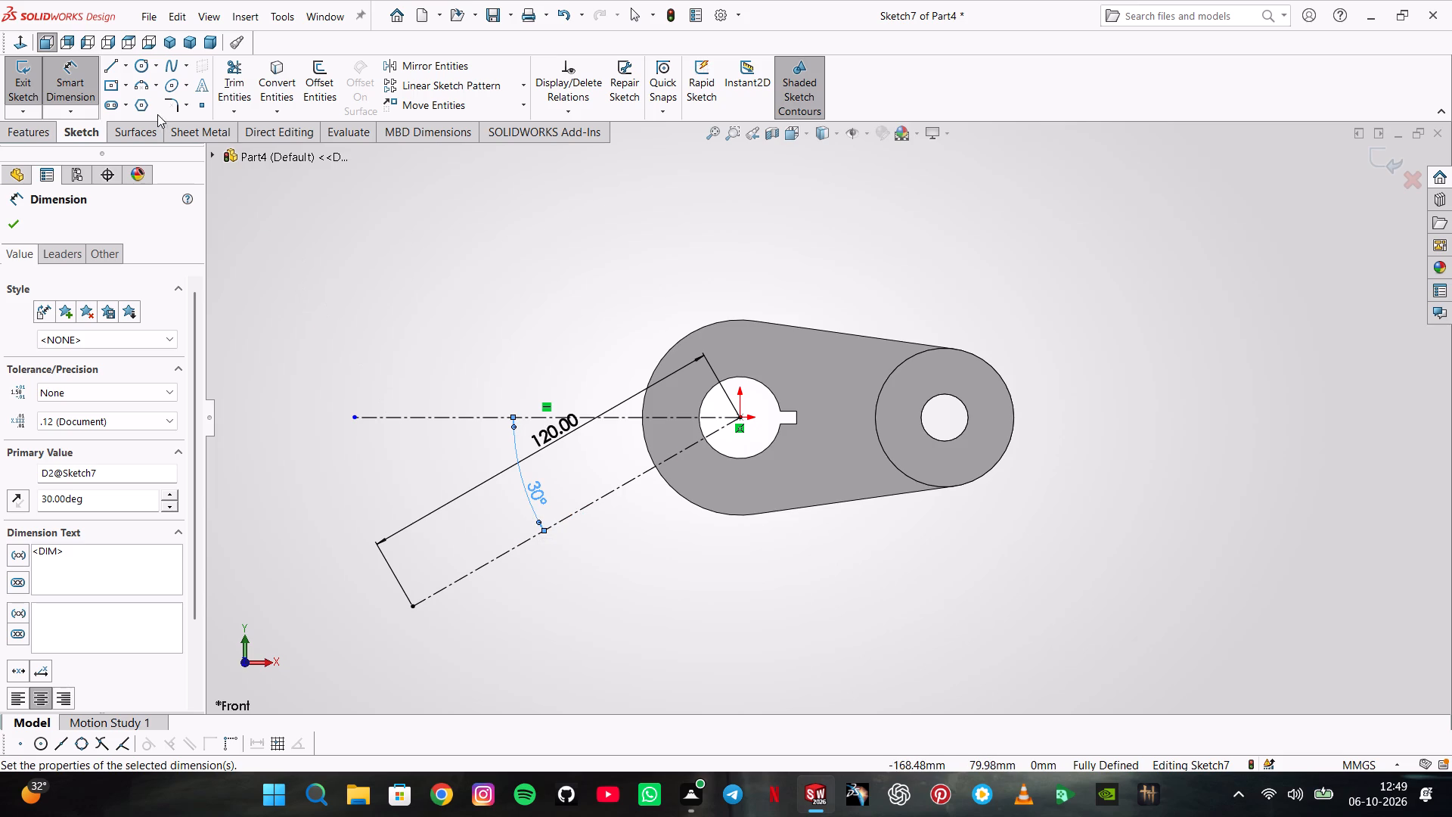
Sketch a circle of about 31 mm radius centred on the origin, matching the large boss's outer edge.
left_click(145, 60)
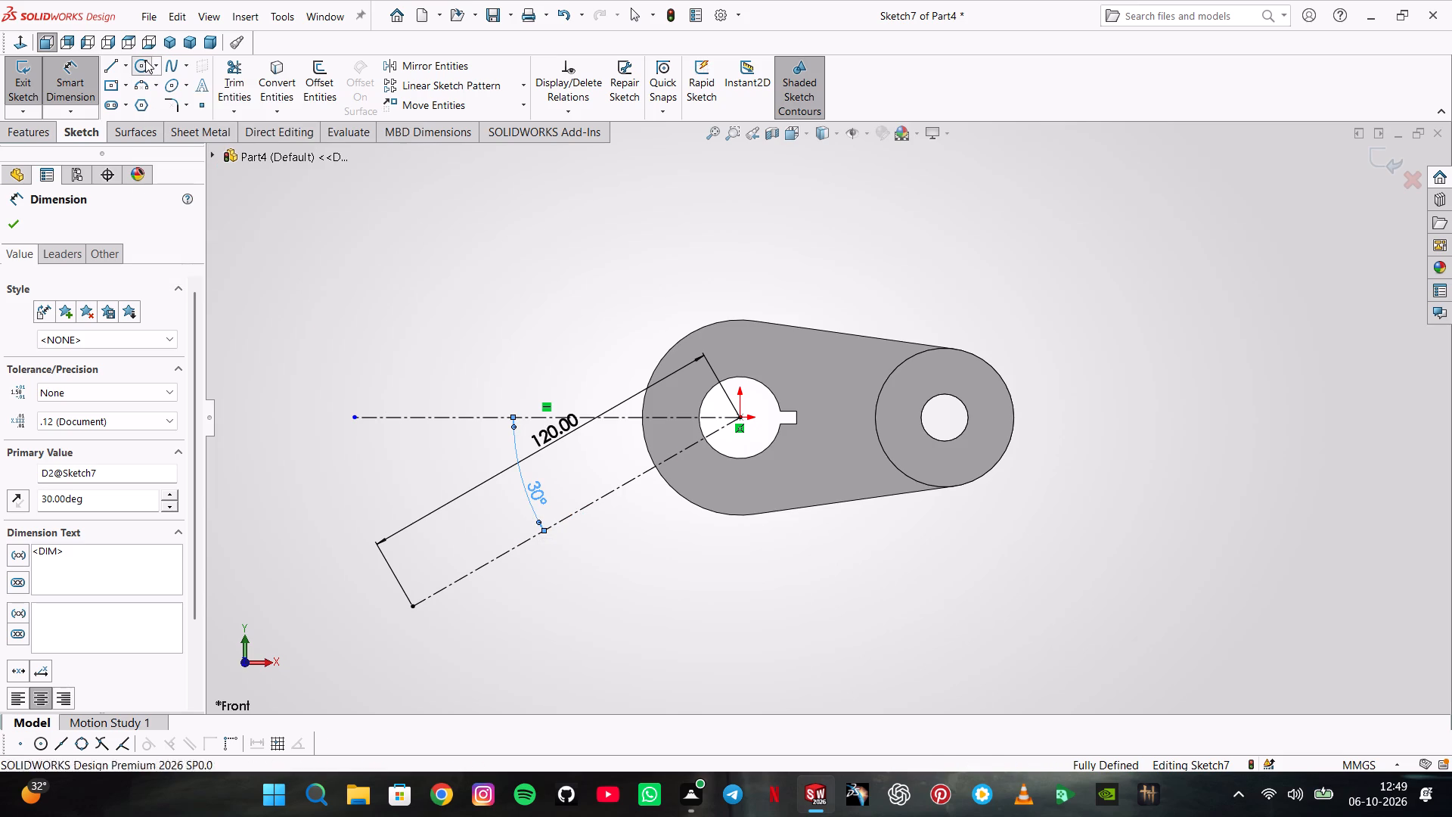
left_click(738, 417)
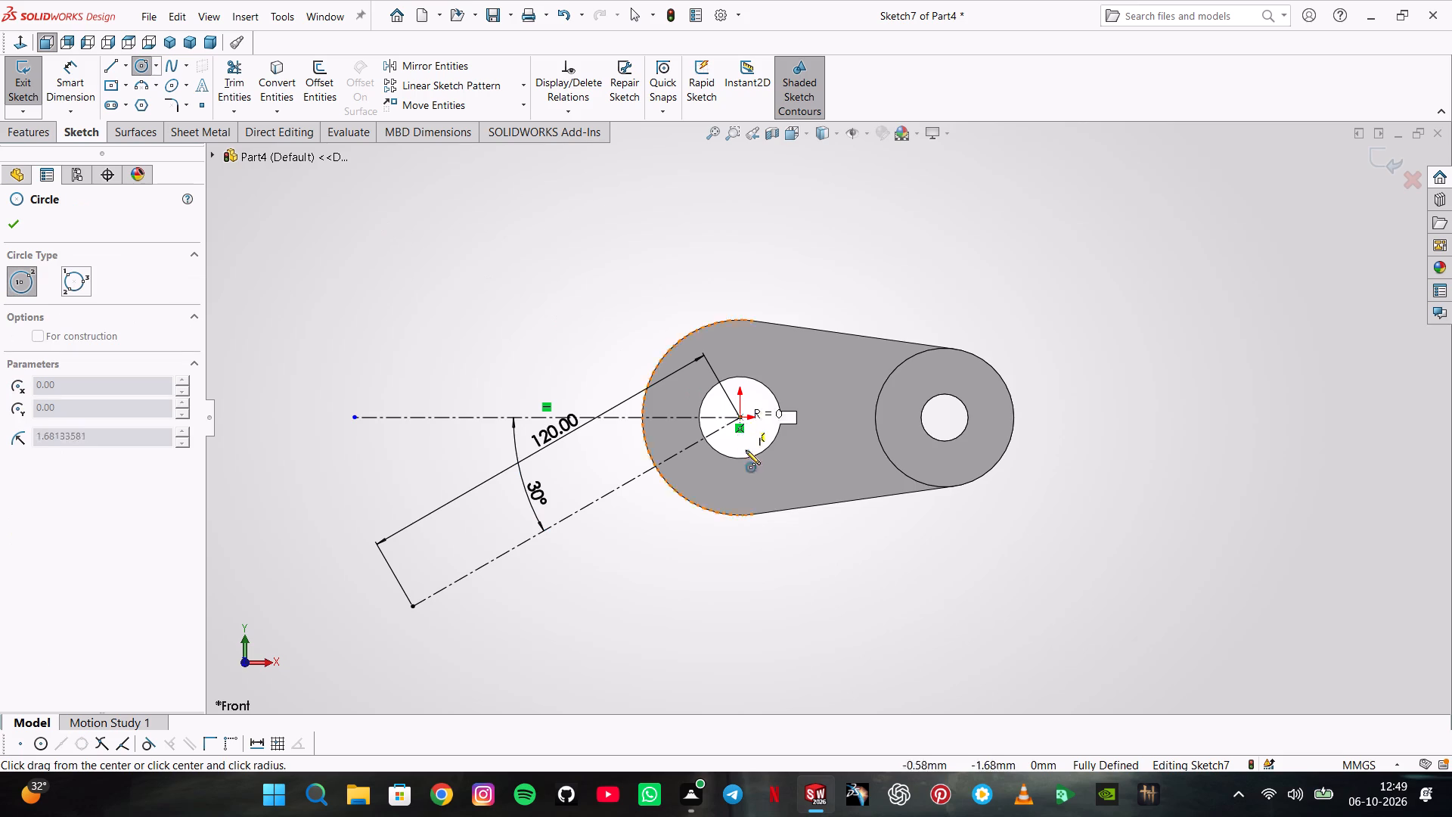
left_click(703, 508)
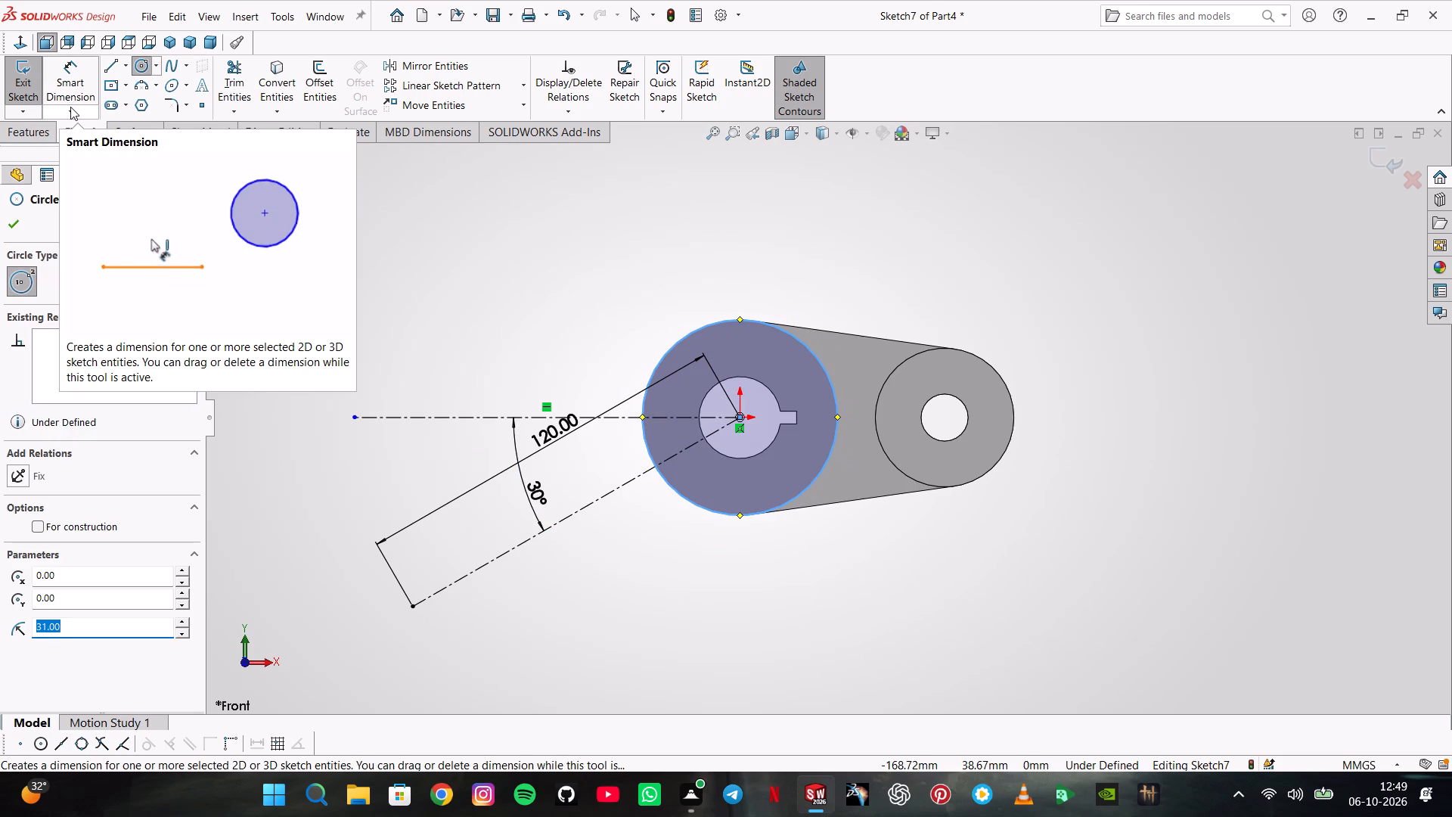
Sketch two concentric circles, about 39 mm and 16 mm in diameter, at the sloping centerline's free end.
left_click(410, 603)
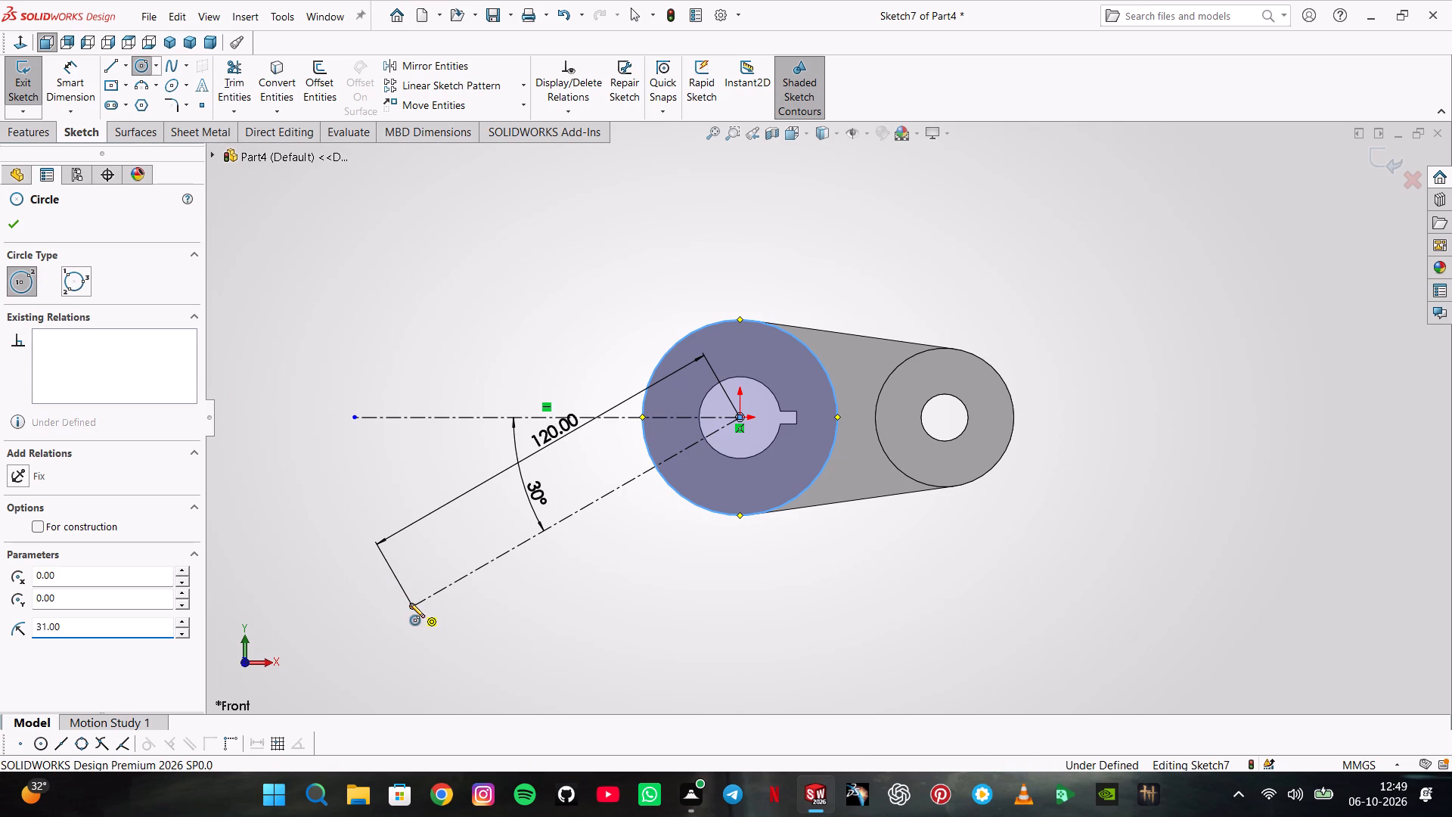
left_click(428, 666)
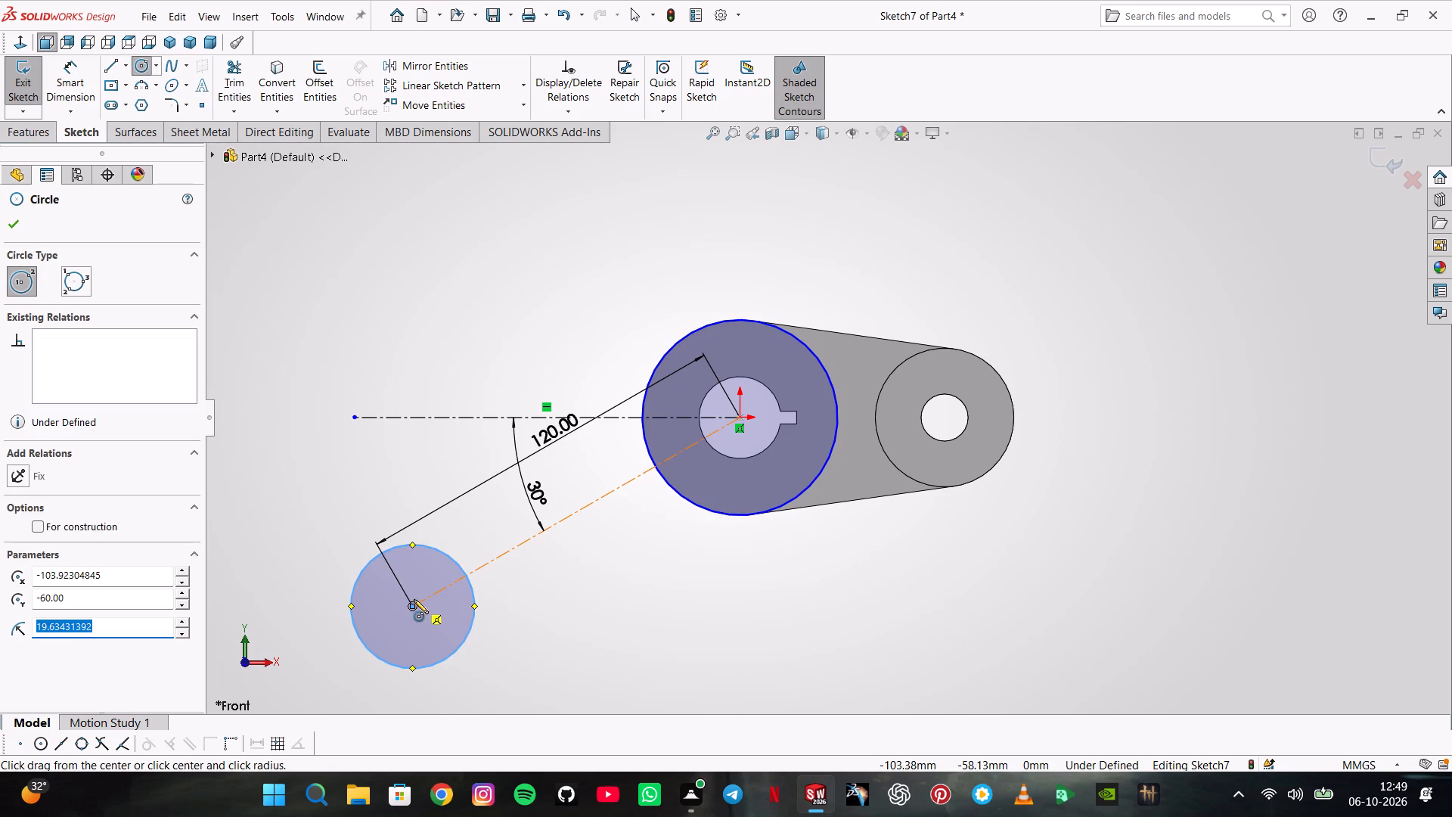
left_click(411, 604)
left_click(414, 632)
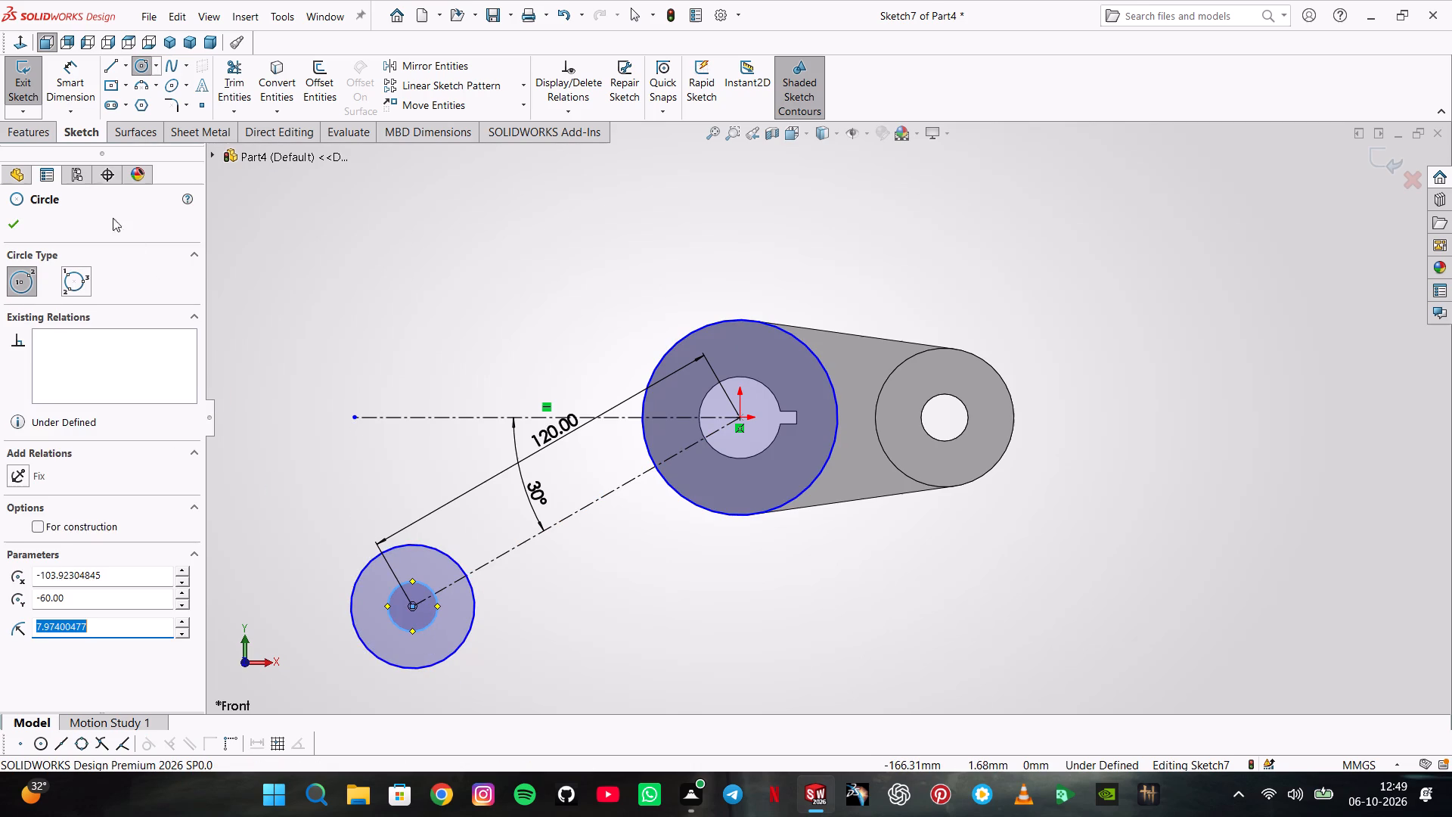
Dimension the two concentric circles at the sloping centerline's end to 44 mm outer and 15 mm inner diameter.
left_click(67, 102)
left_click(354, 589)
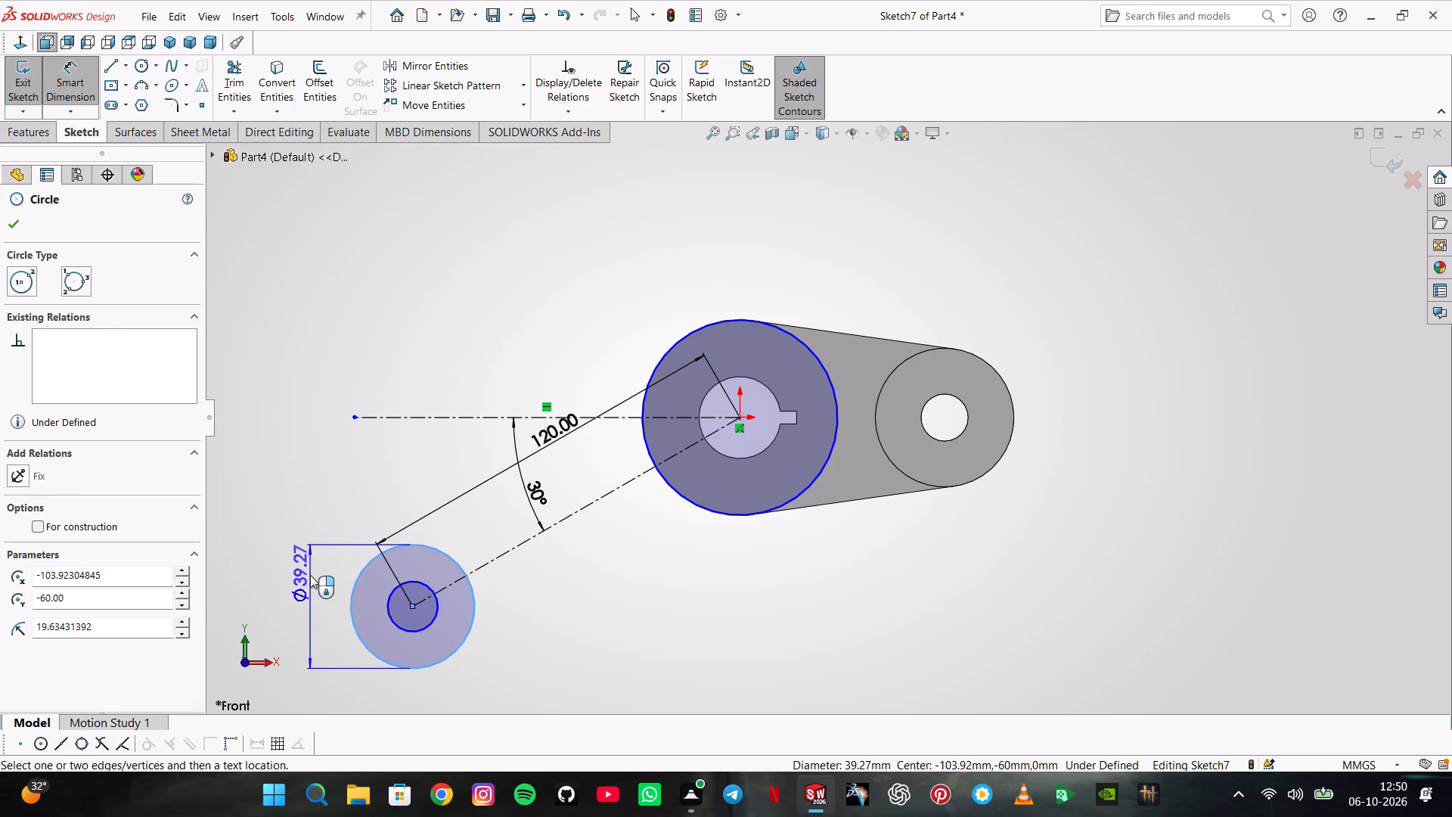
left_click(310, 575)
type("22*2")
key("Return")
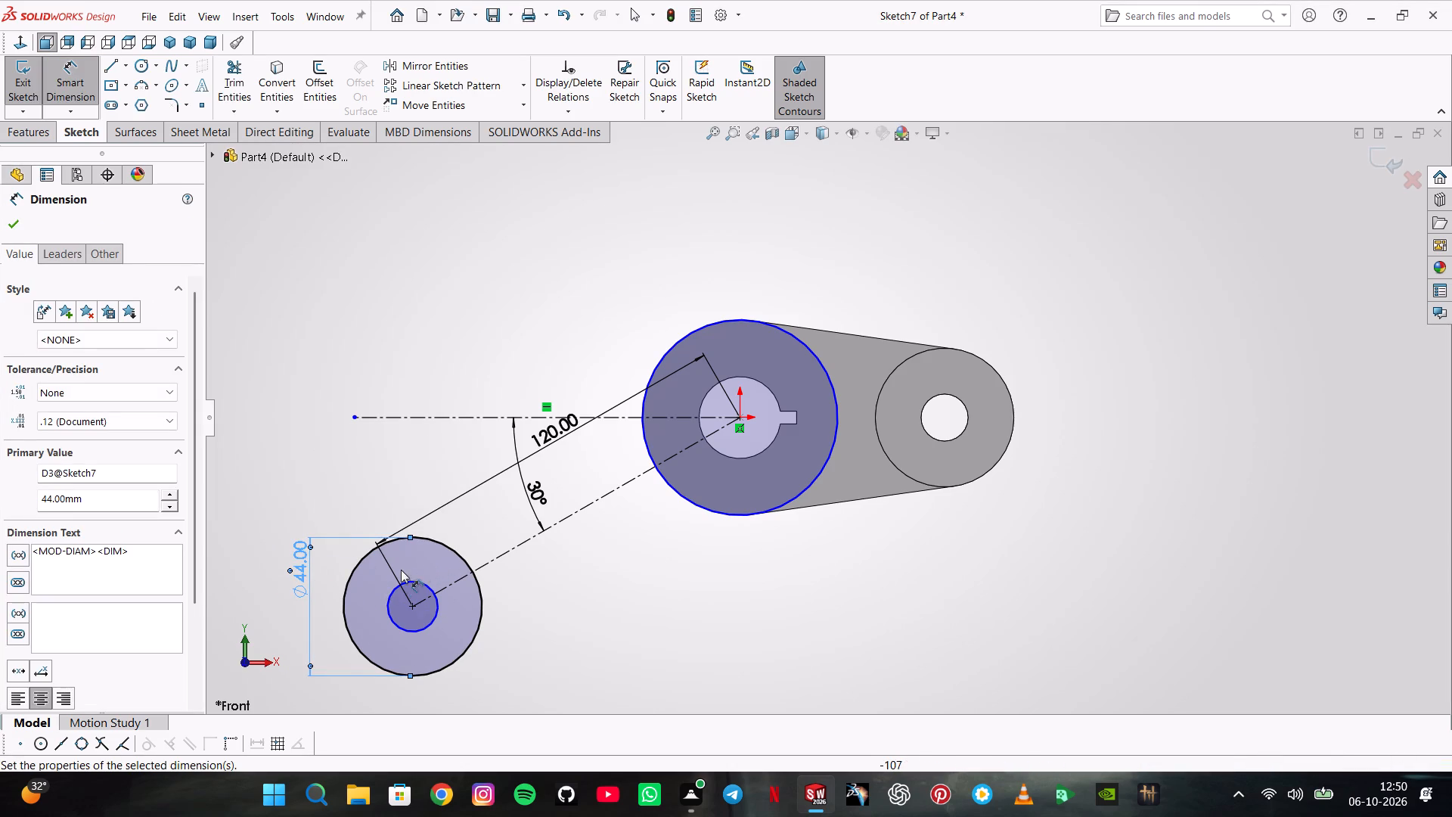
left_click(396, 586)
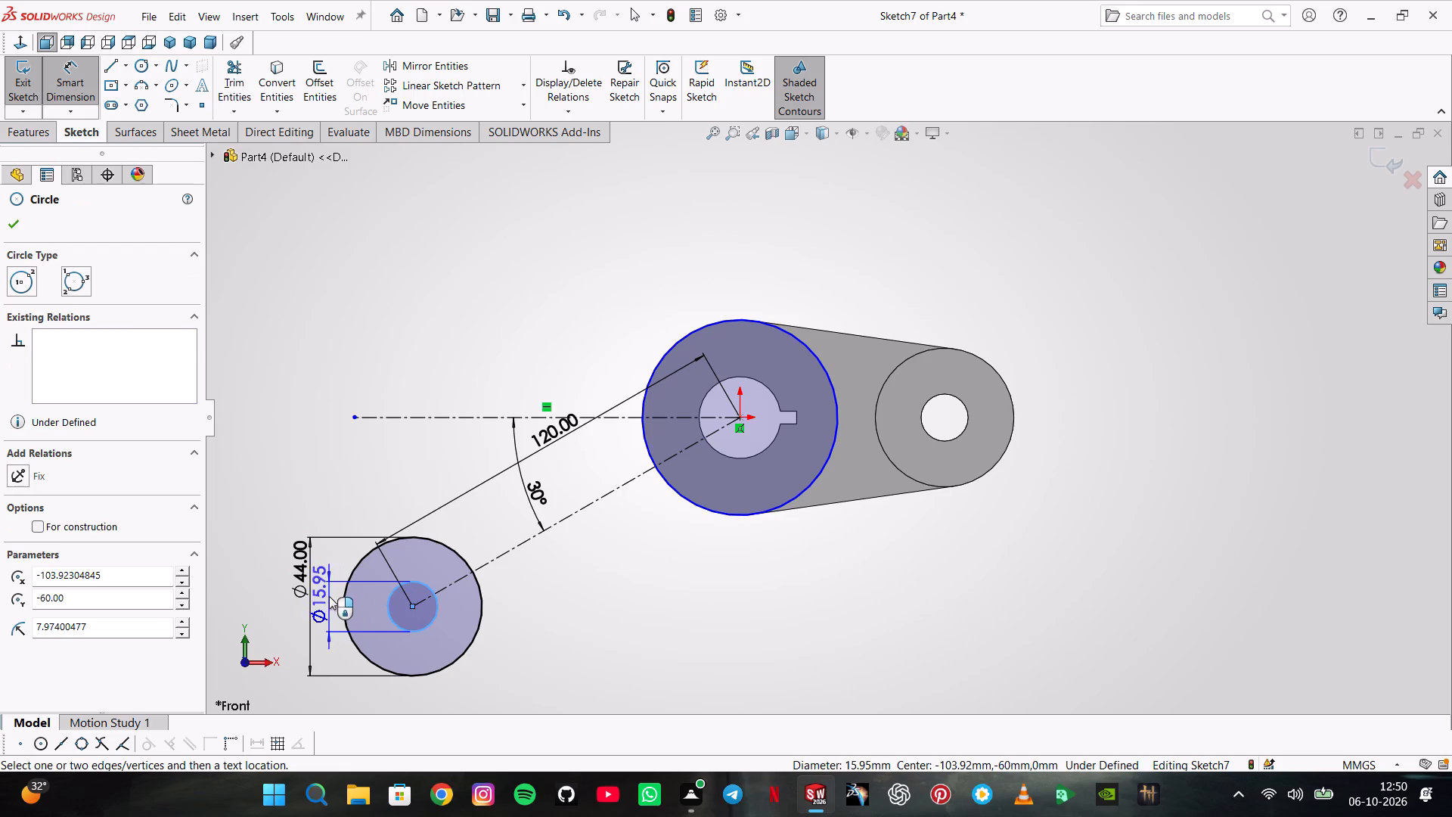
left_click(329, 596)
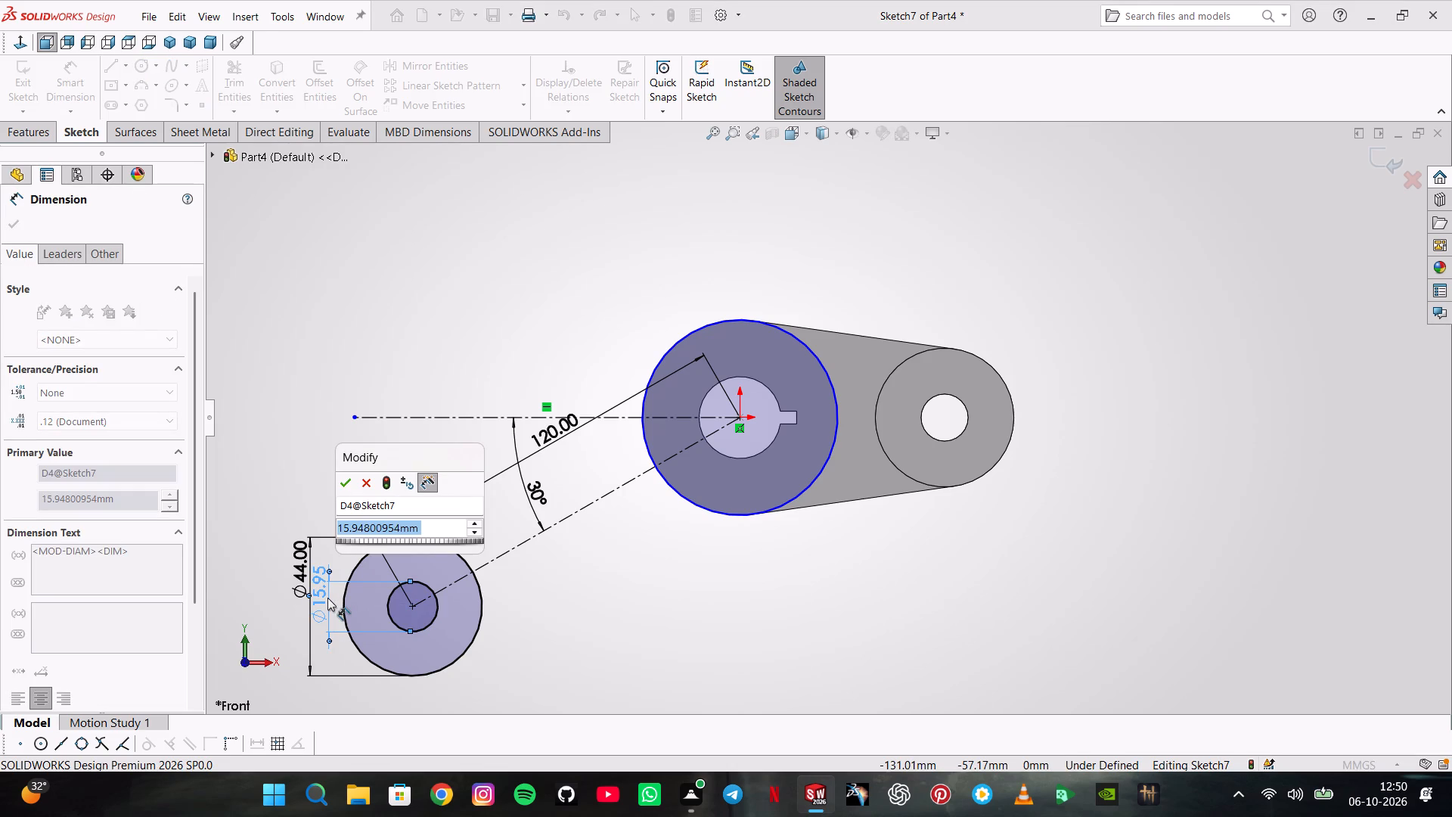
type("15")
key("Return")
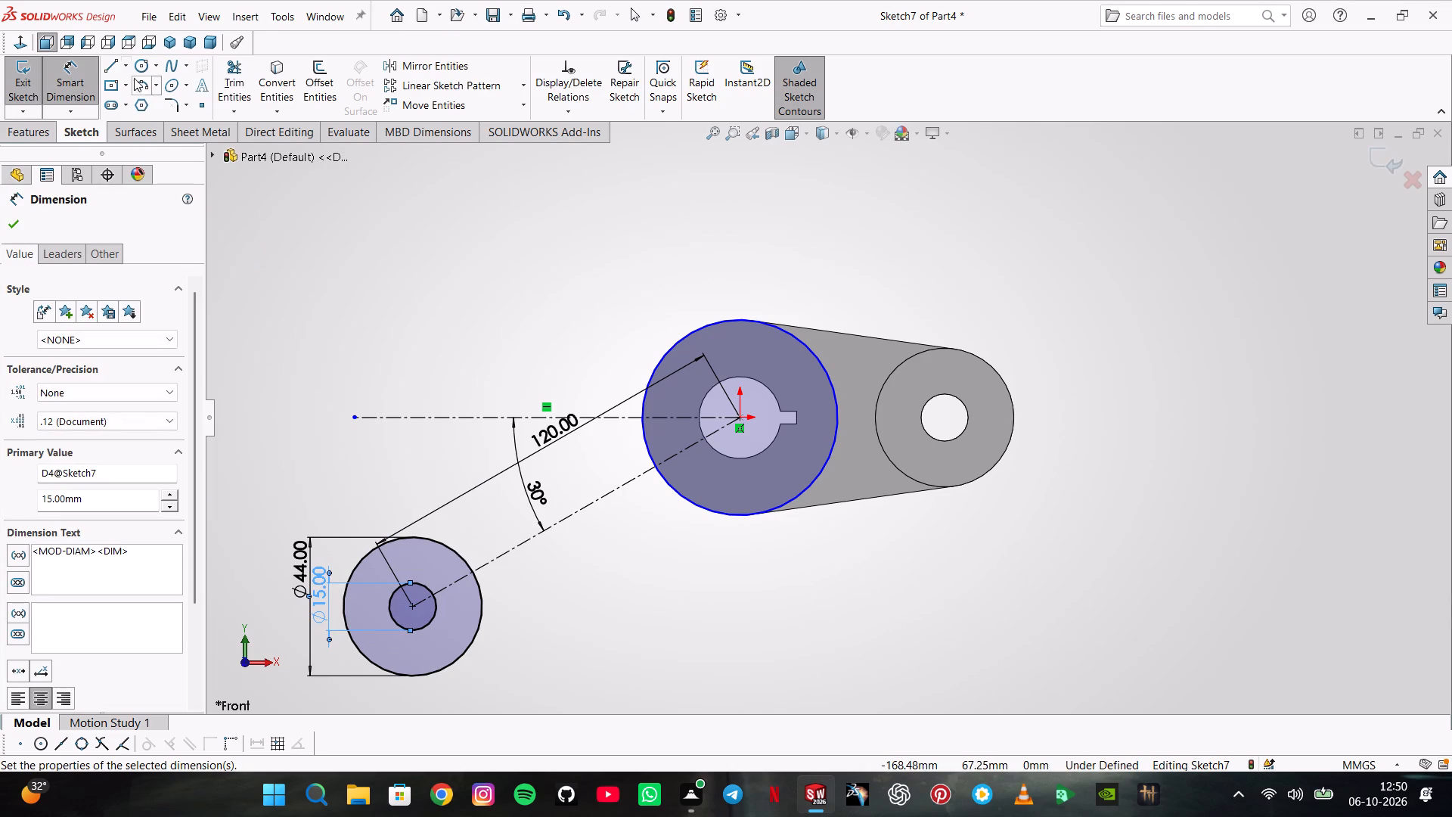
Sketch two sloping lines flanking the large and 44 mm circles, about 202 mm long above and 195 mm long below.
left_click(112, 64)
left_click(751, 213)
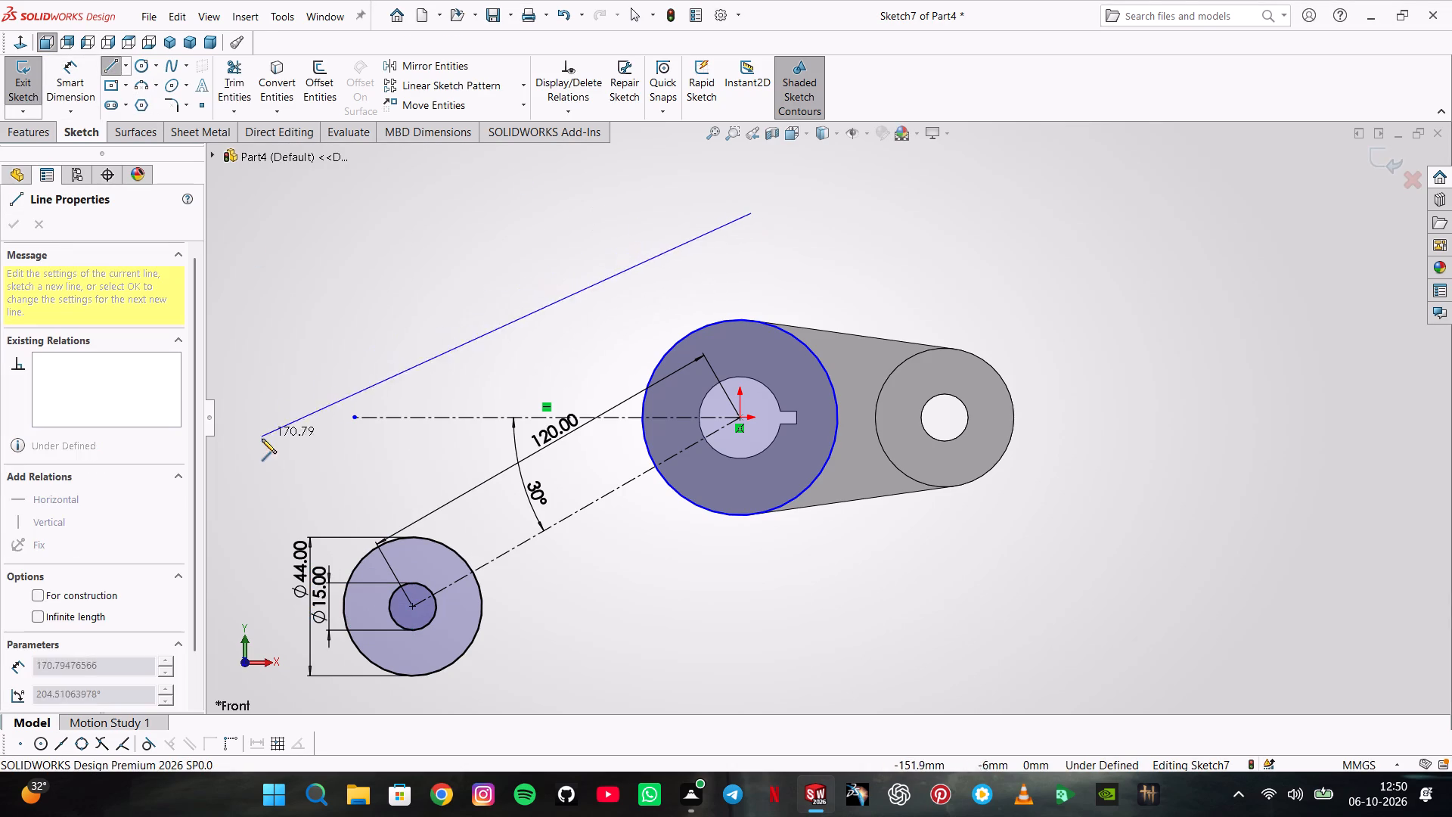
left_click(228, 575)
double_click(240, 542)
scroll(400, 571, "up", 2)
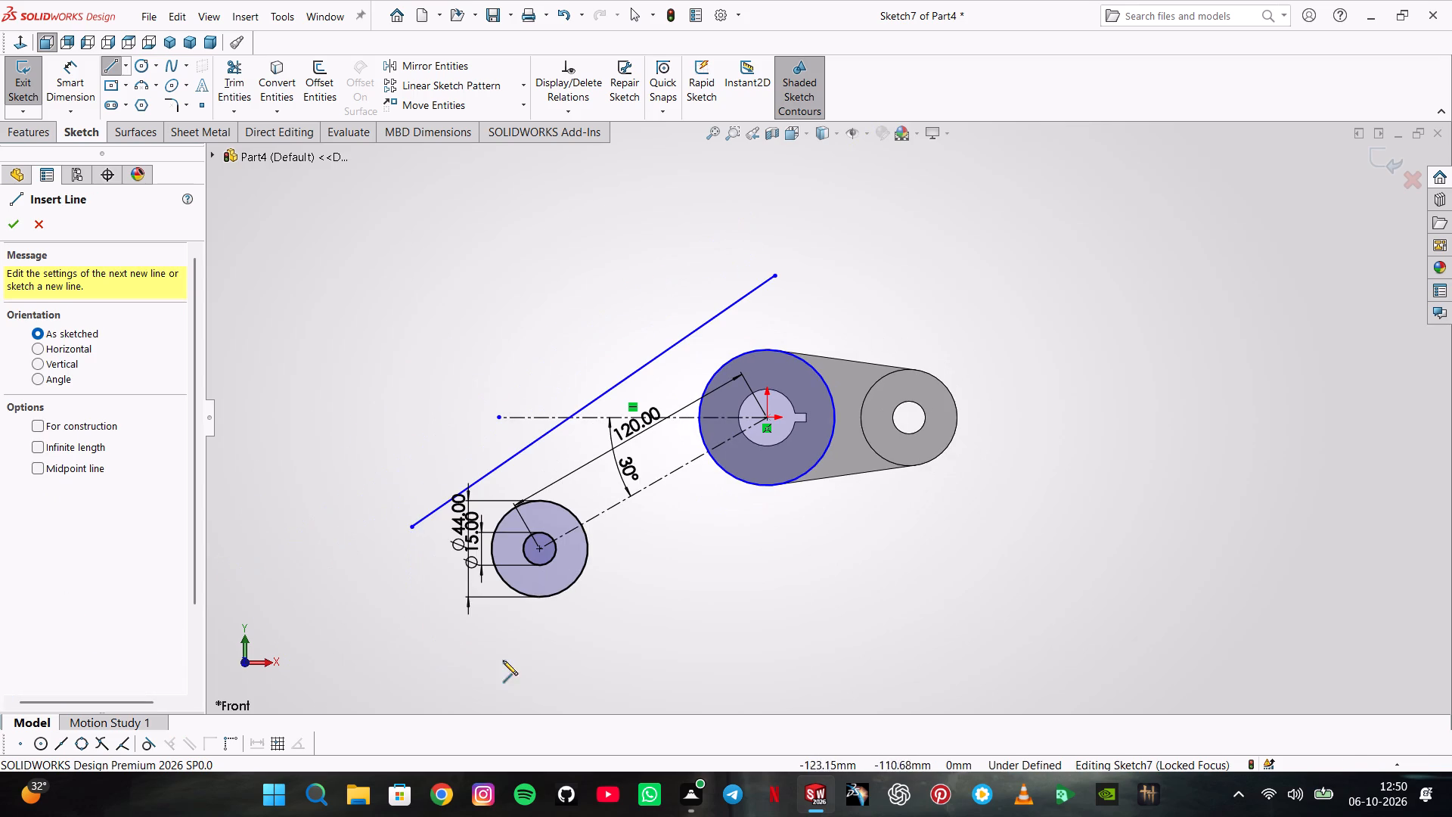
left_click(501, 675)
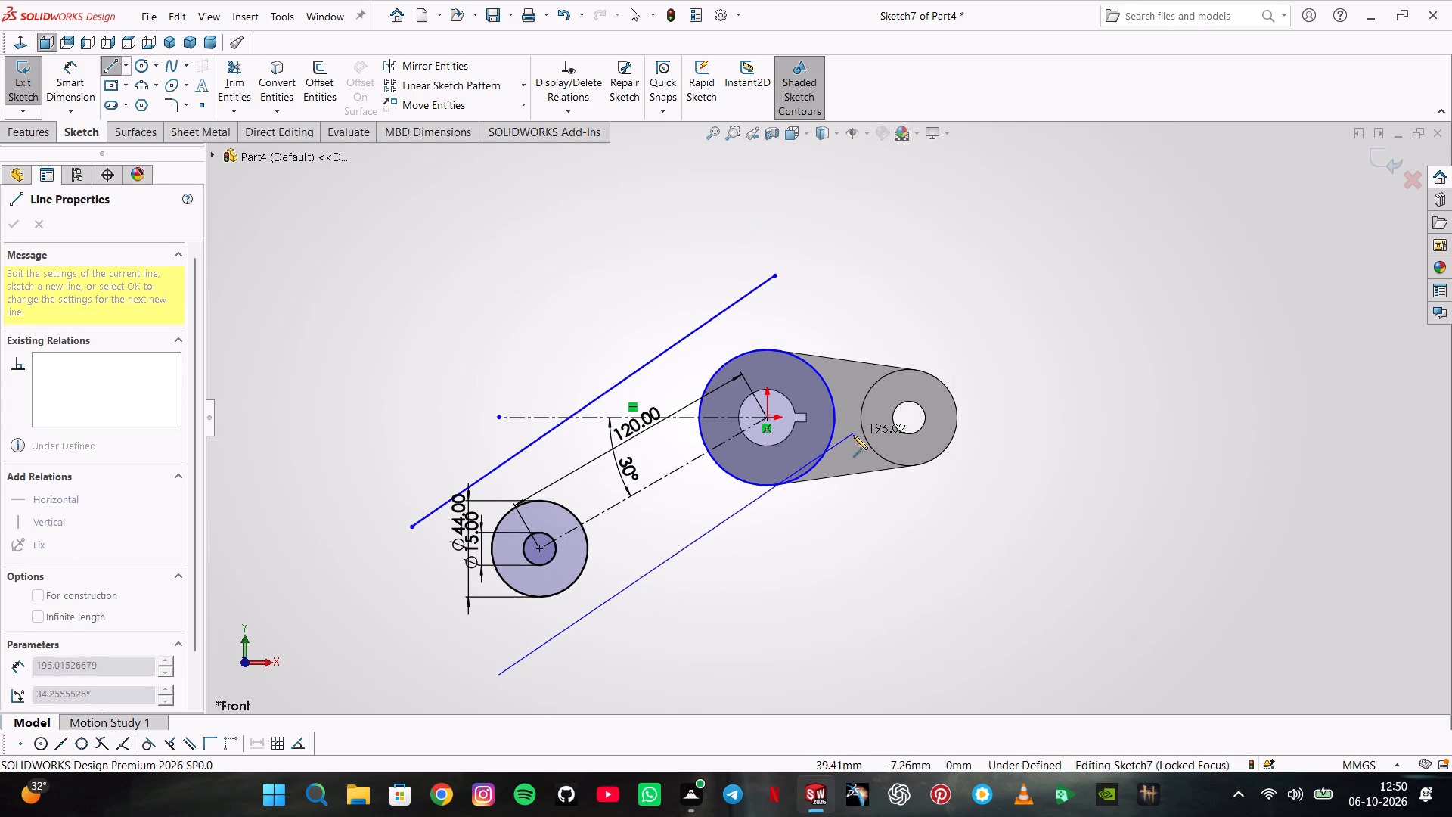
left_click(865, 455)
double_click(856, 538)
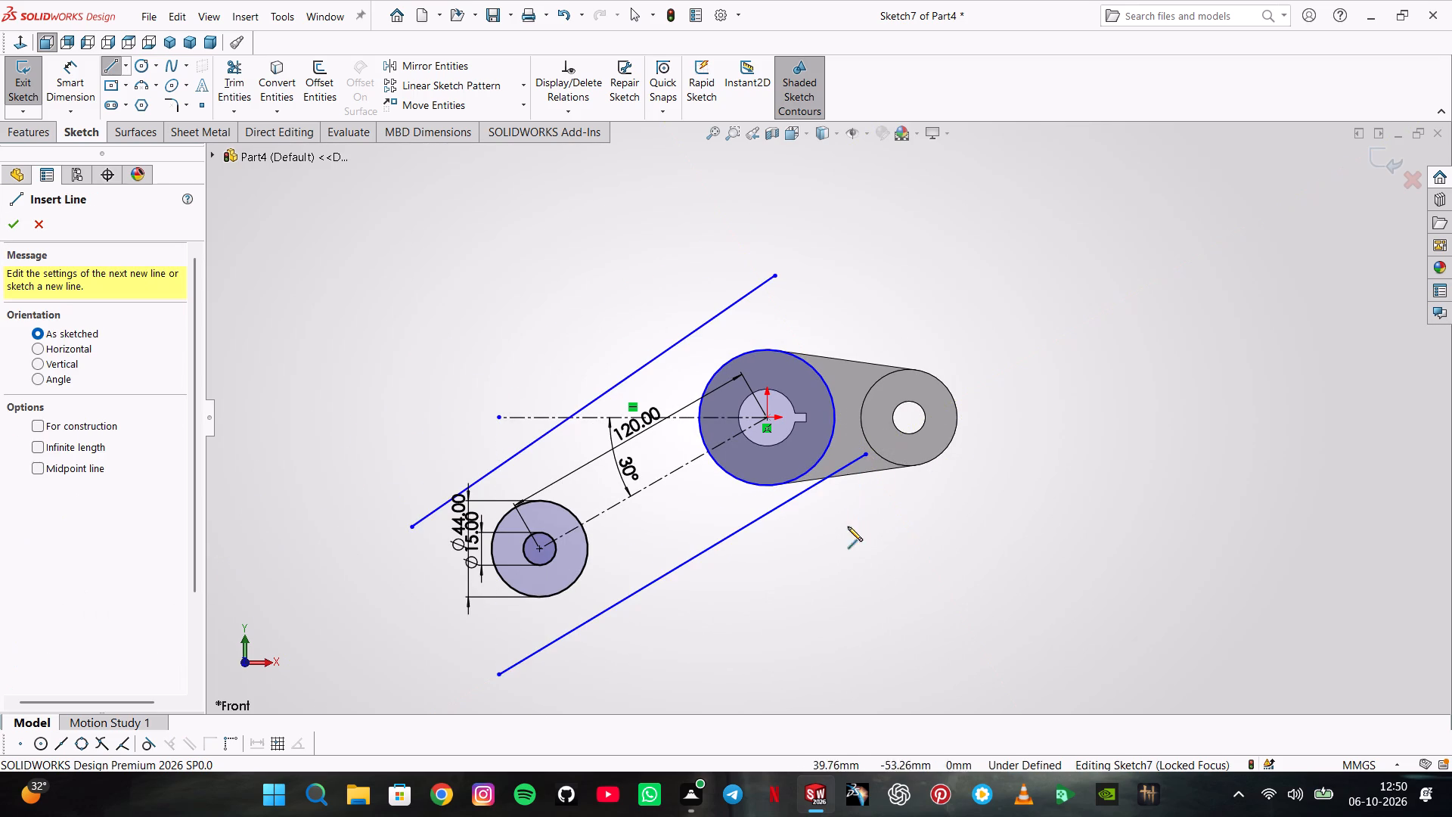
key("Escape")
key("Escape")
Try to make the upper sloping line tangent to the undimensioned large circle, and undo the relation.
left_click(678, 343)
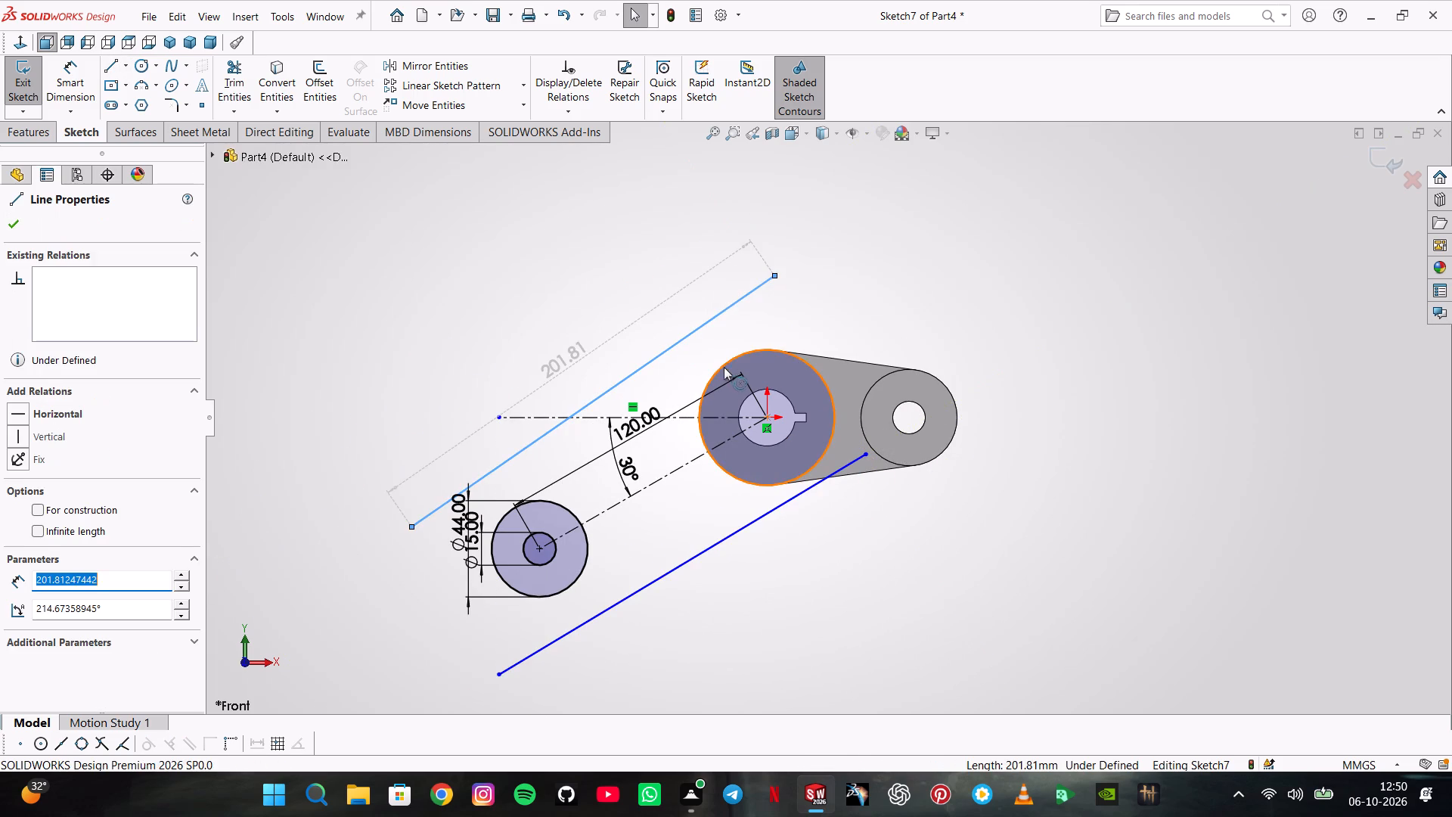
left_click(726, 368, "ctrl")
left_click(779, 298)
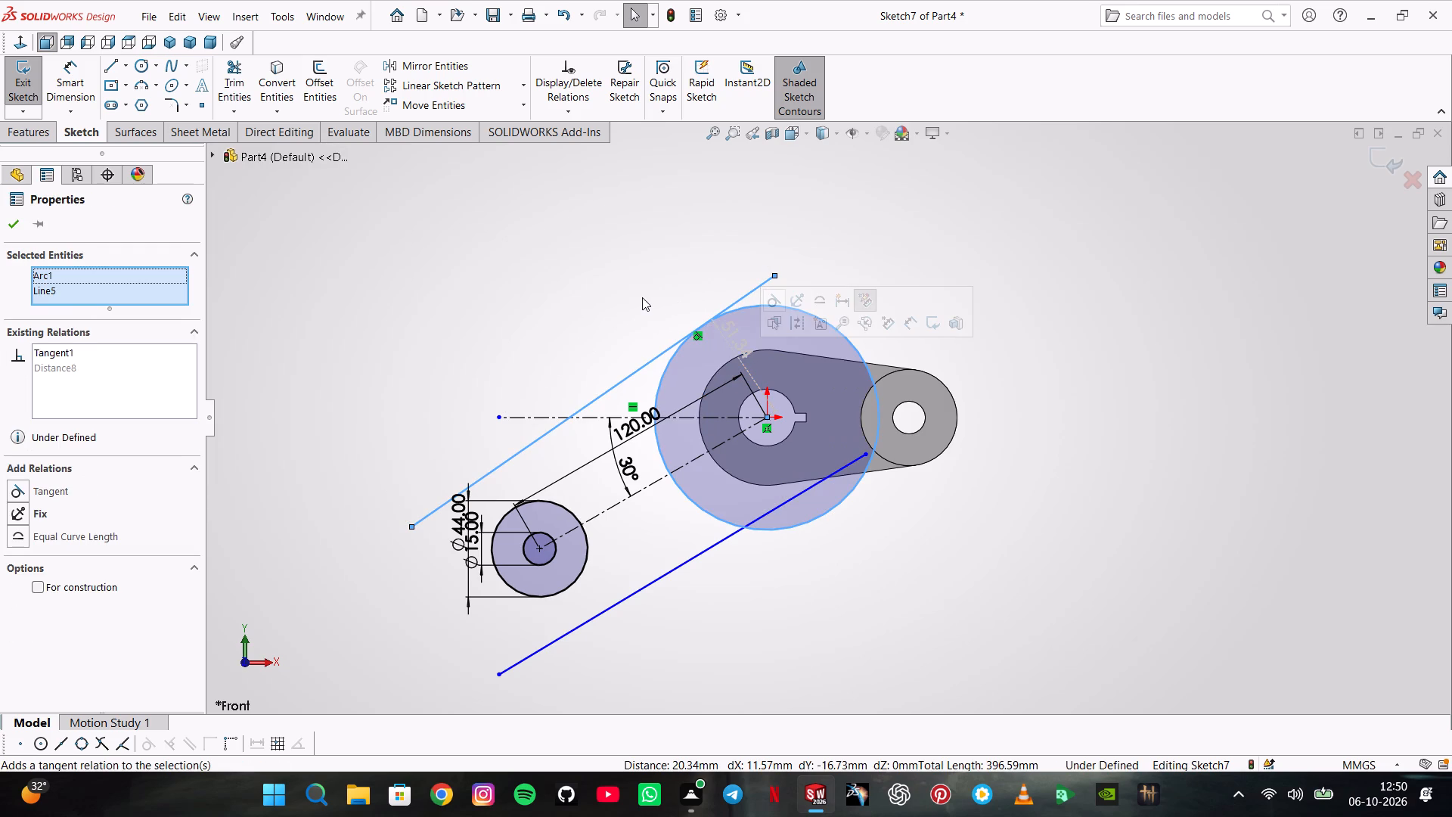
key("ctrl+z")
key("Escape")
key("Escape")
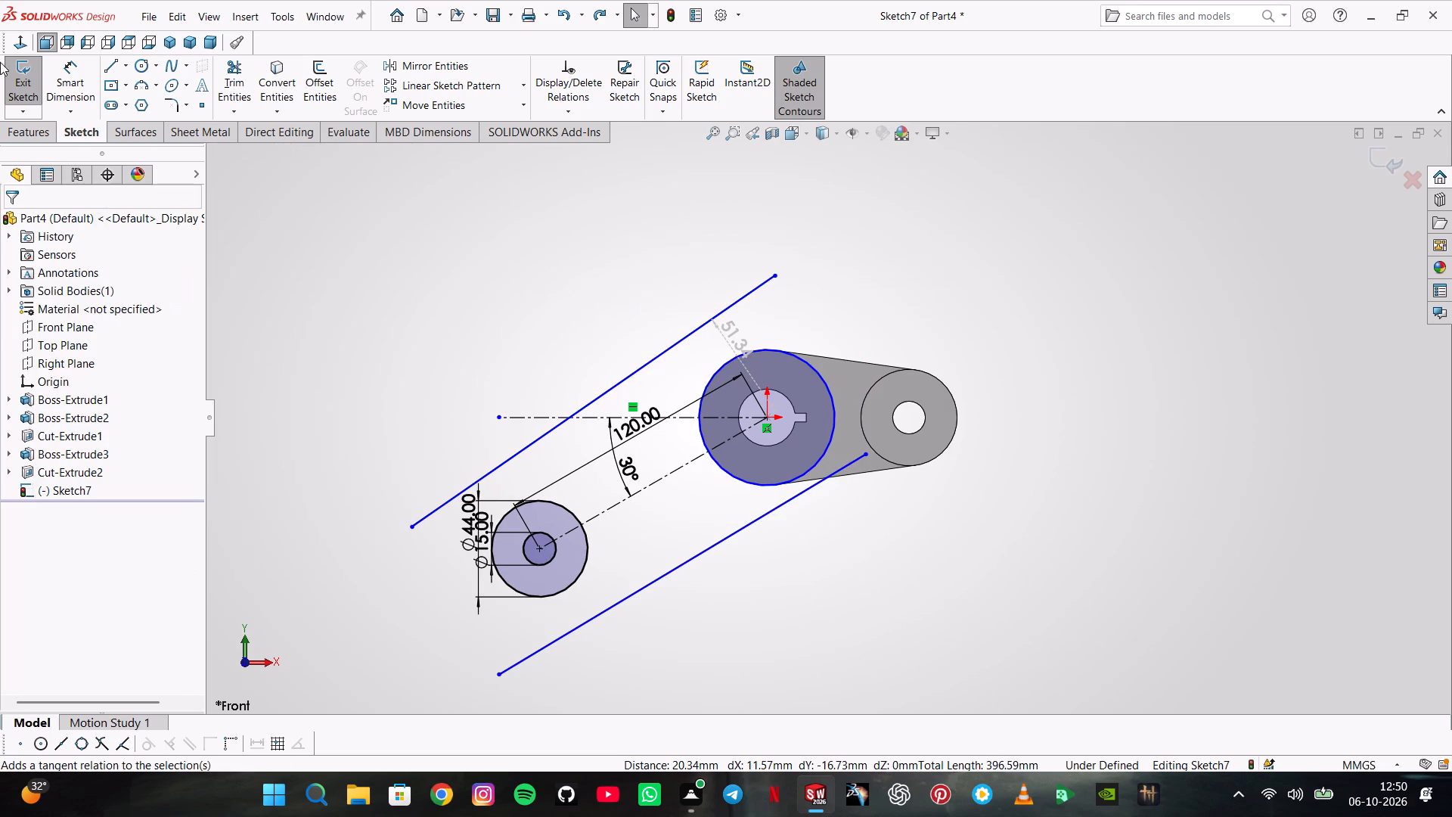
Dimension the large circle centred on the origin with a 62 mm diameter.
left_click(88, 69)
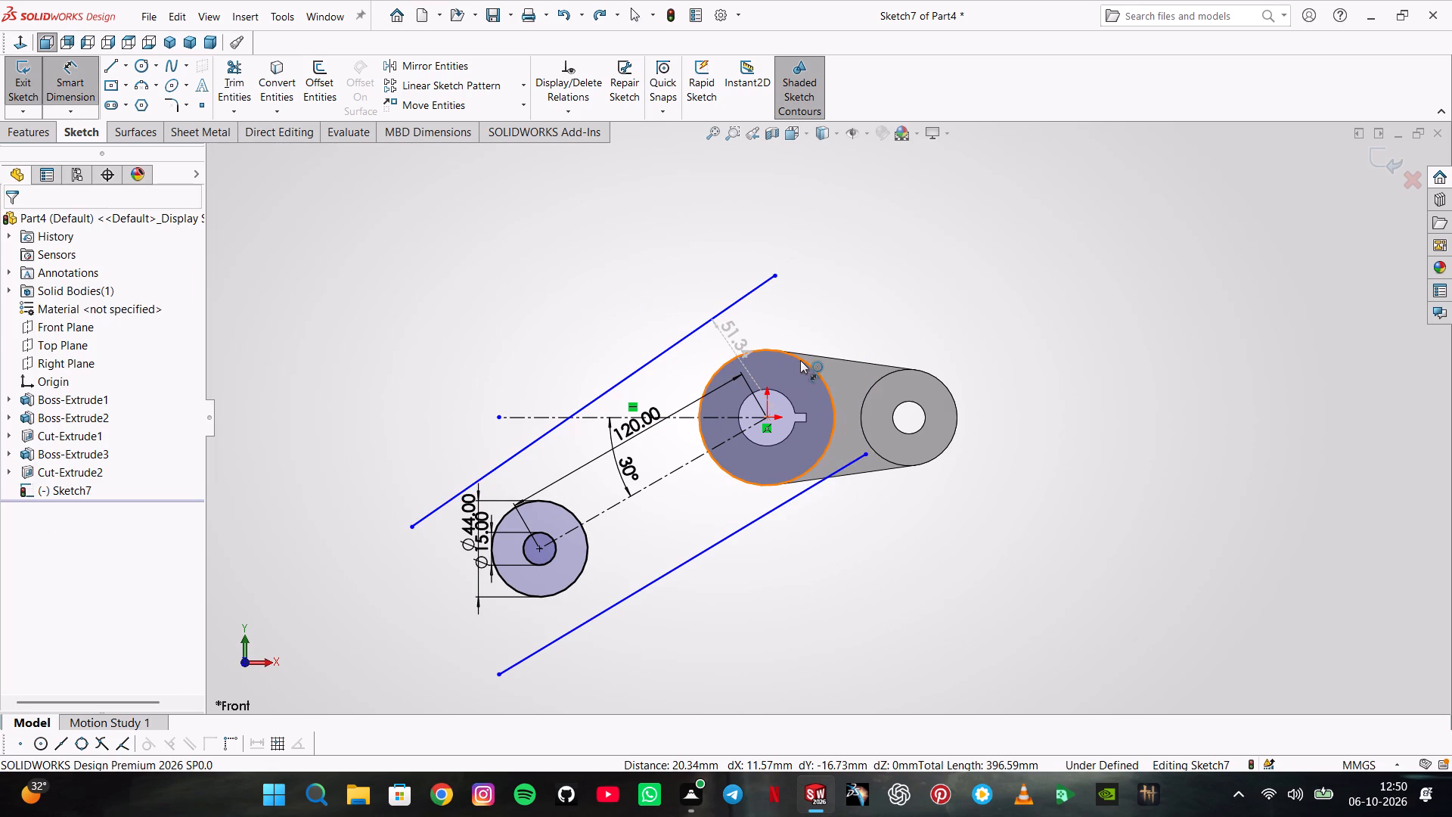
left_click(800, 360)
left_click(817, 348)
left_click(864, 245)
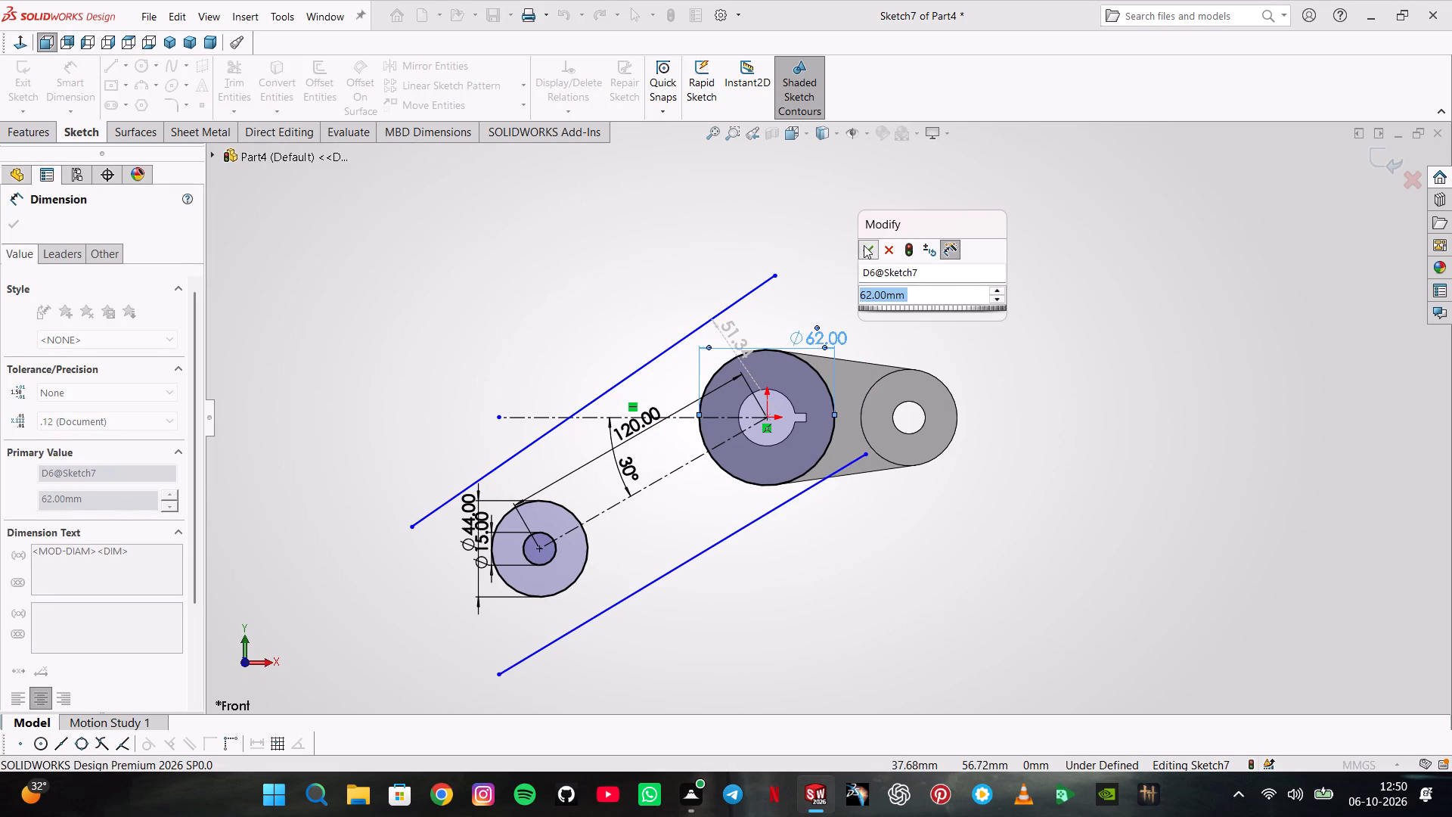
key("Escape")
Make the upper sloping line tangent to both the 62 mm circle and the 44 mm circle.
left_click(755, 290)
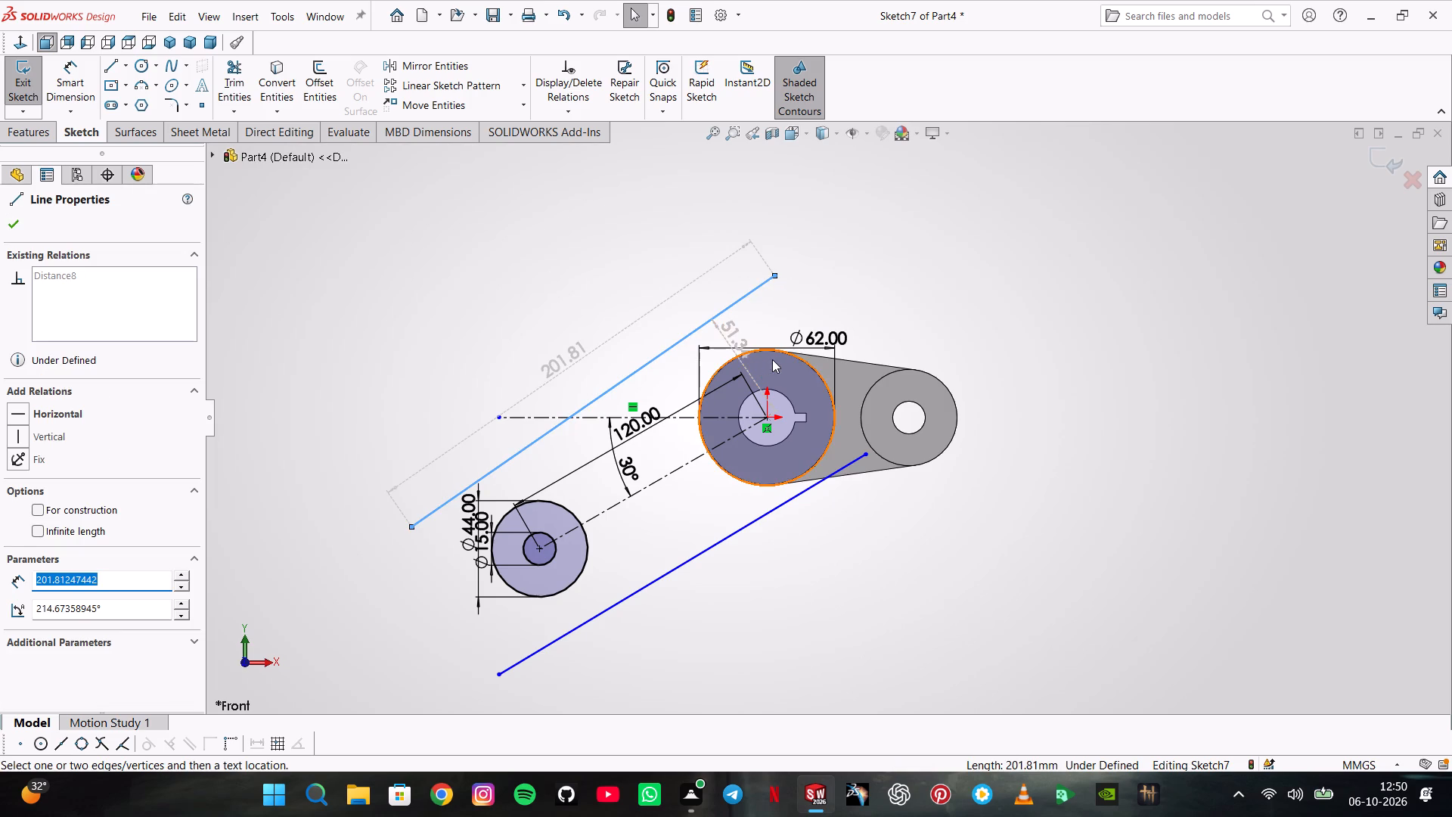
left_click(772, 359, "ctrl")
left_click(819, 295)
left_click(641, 262)
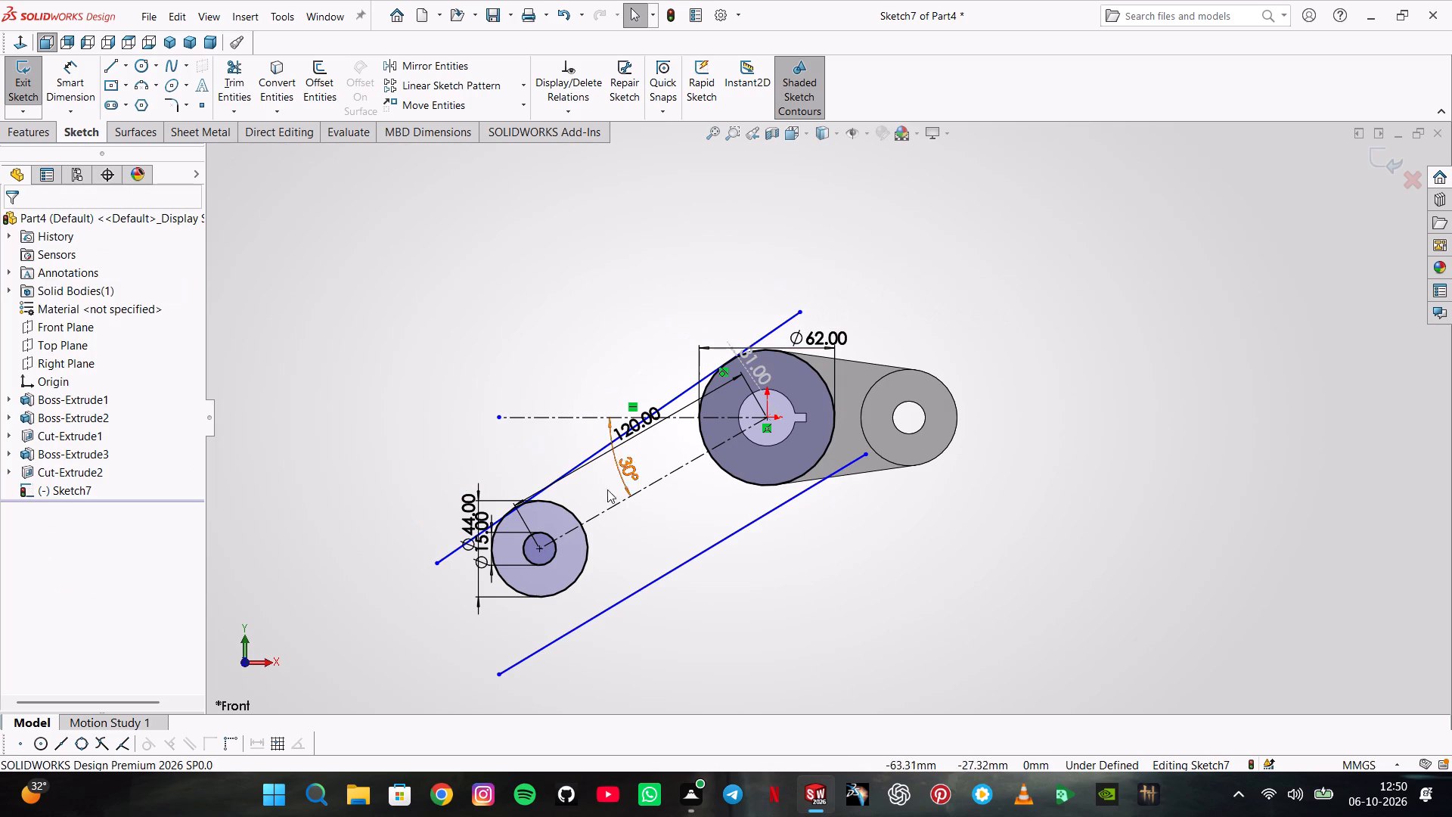
left_click(547, 490, "ctrl")
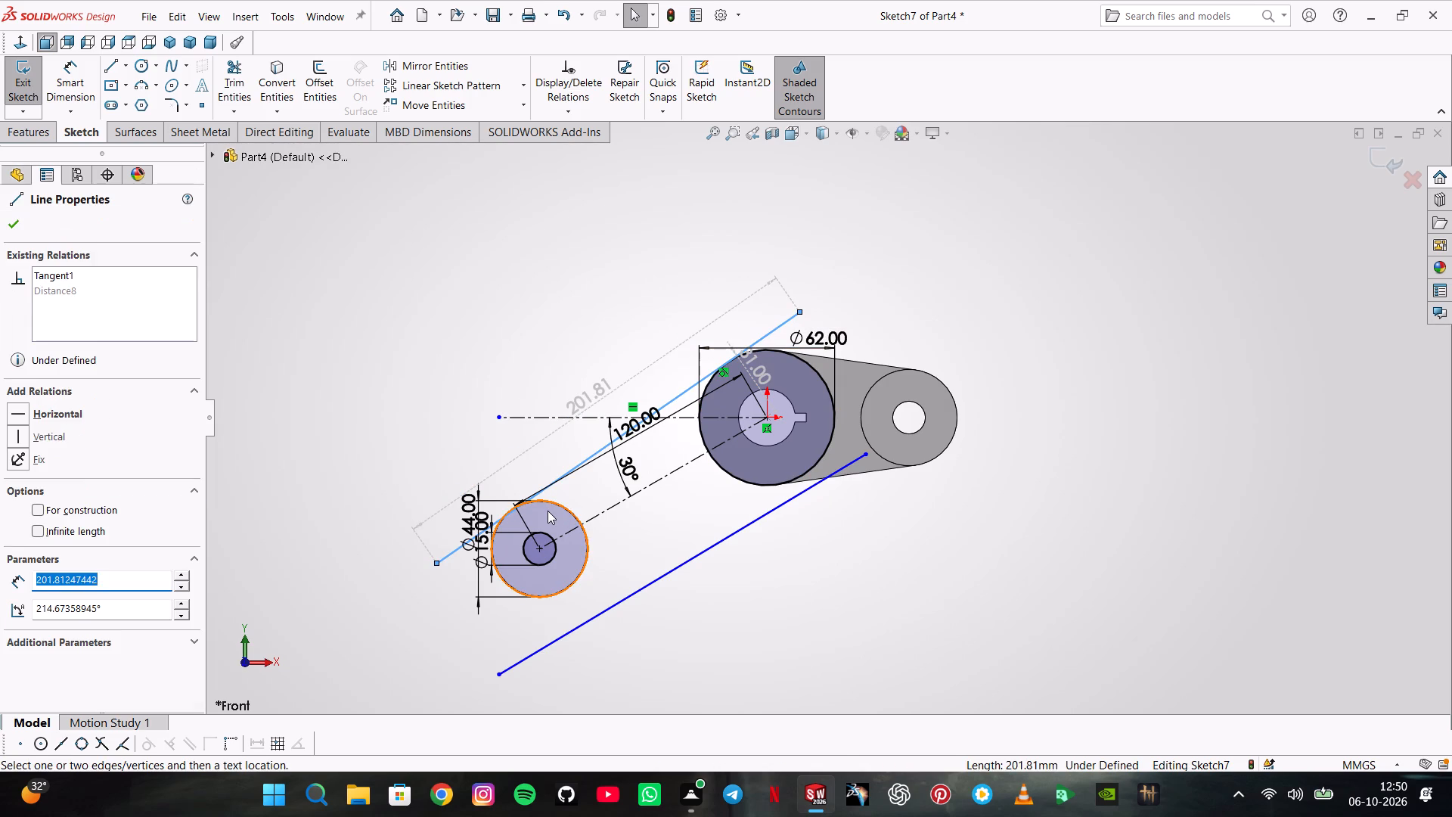
left_click(548, 511)
left_click(551, 489, "ctrl")
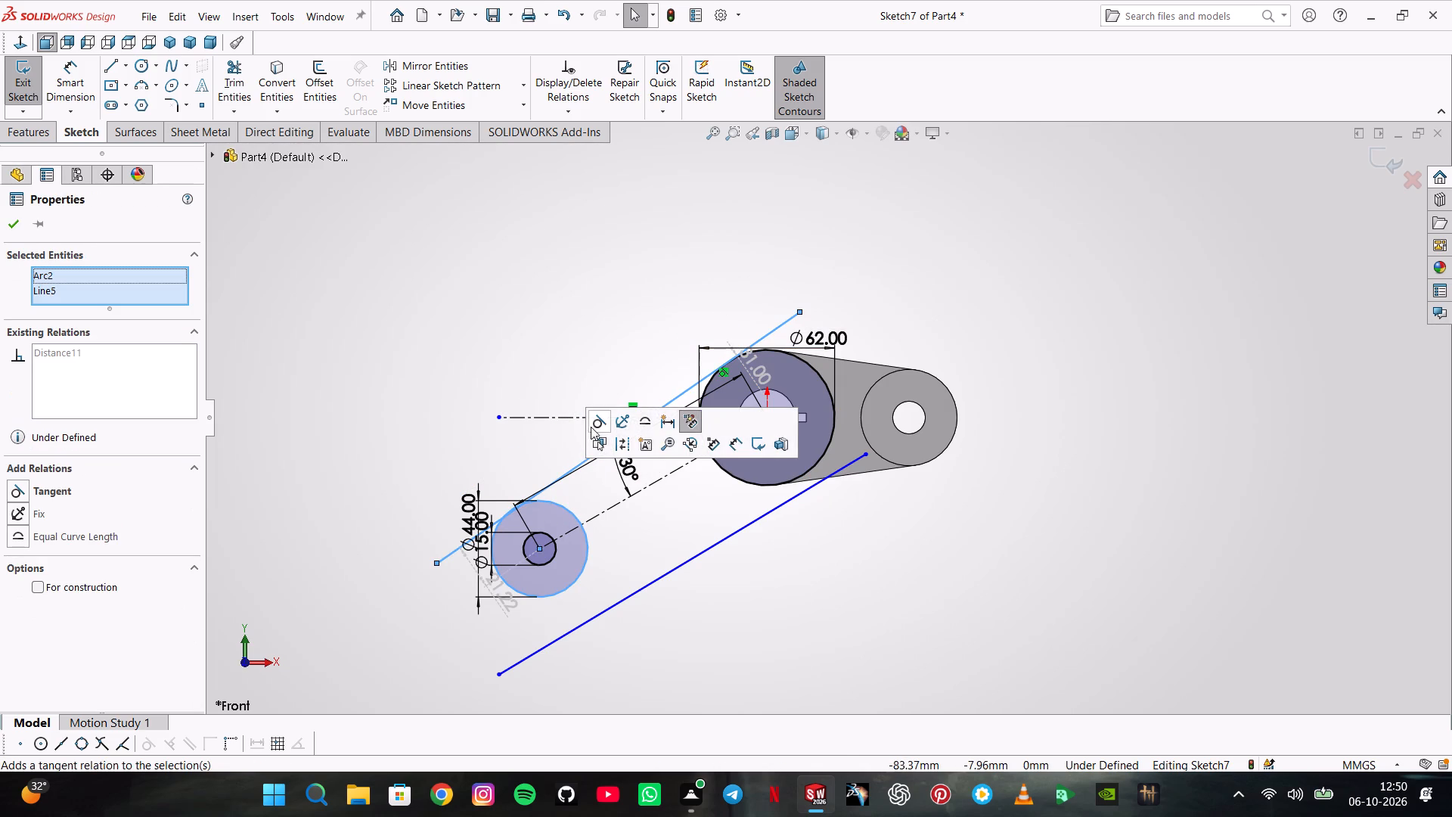
left_click(597, 422)
left_click(509, 438)
Make the lower sloping line tangent to both the 44 mm circle and the 62 mm circle.
left_click(665, 576, "ctrl")
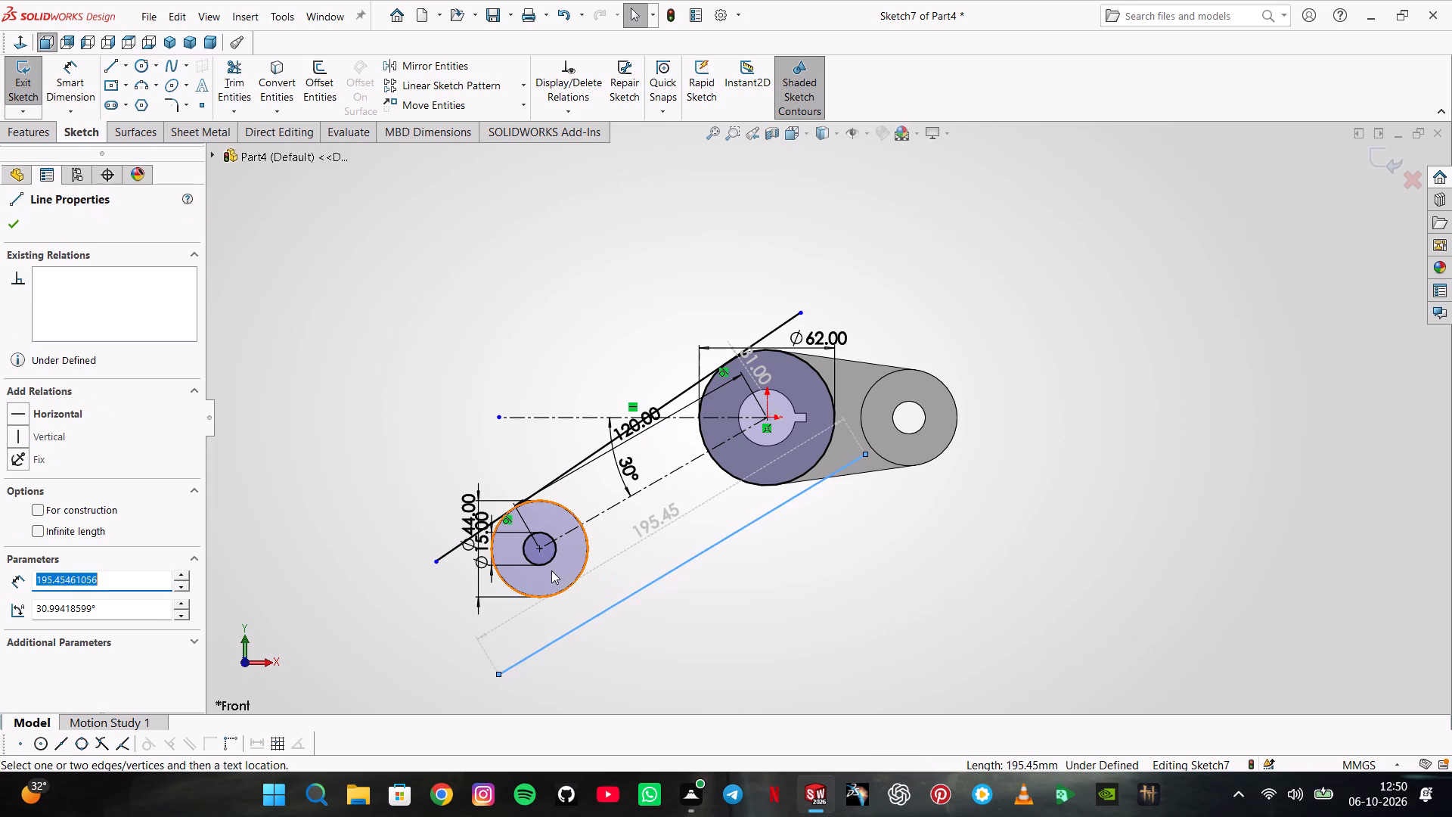
left_click(564, 579, "ctrl")
left_click(614, 507)
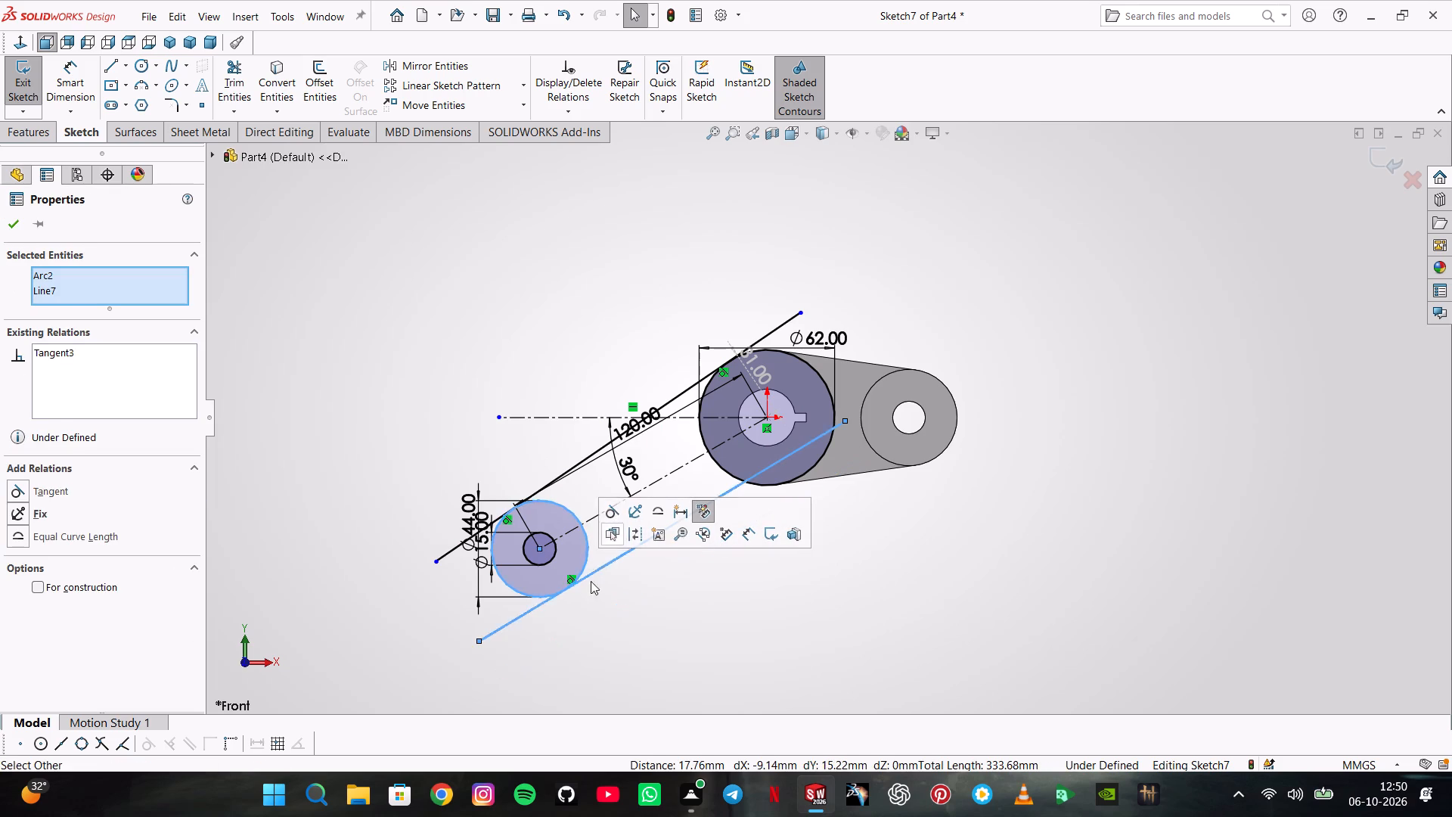
left_click(654, 608)
left_click(686, 514, "ctrl")
left_click(725, 474, "ctrl")
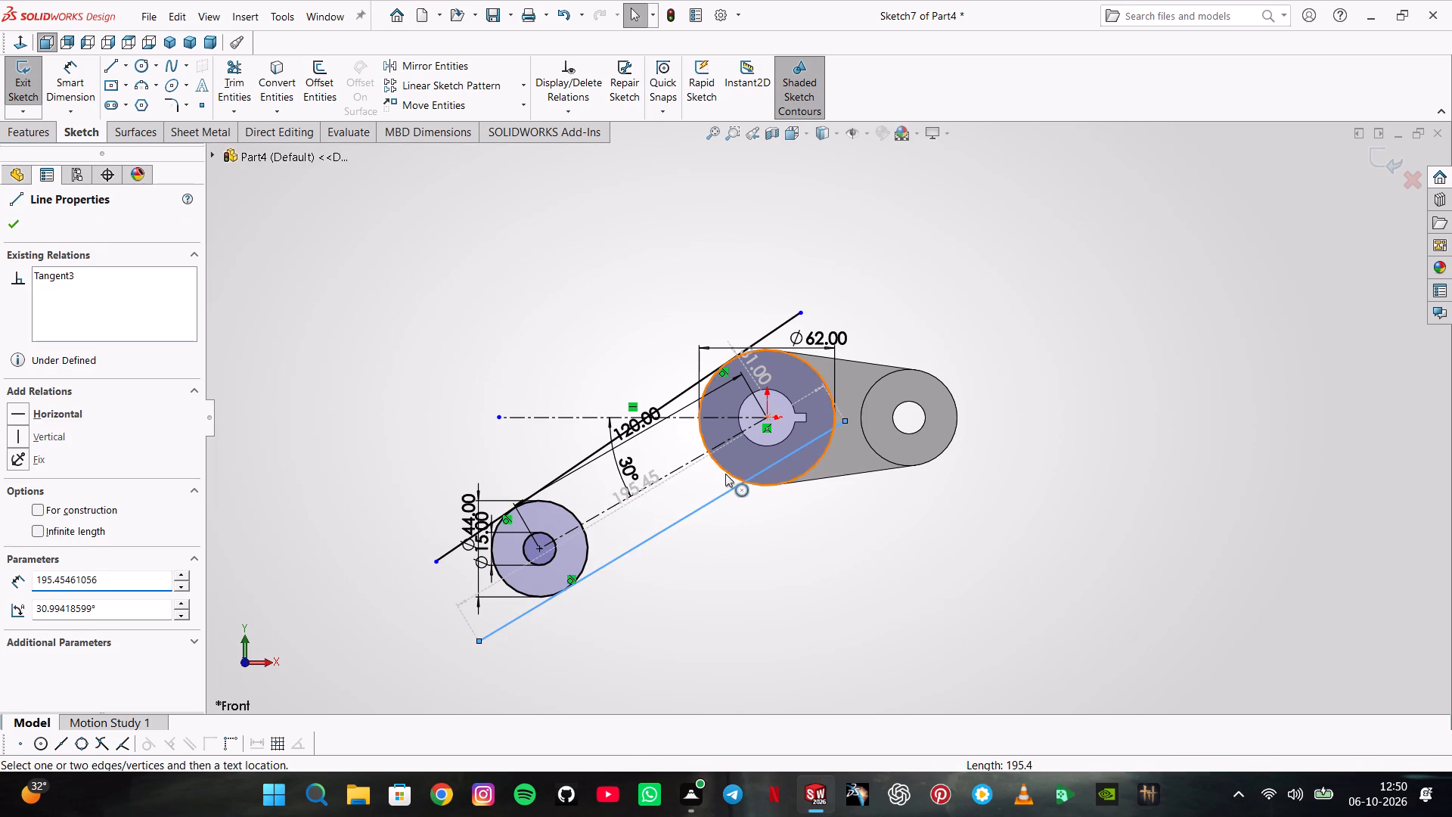
left_click(776, 402)
left_click(740, 533)
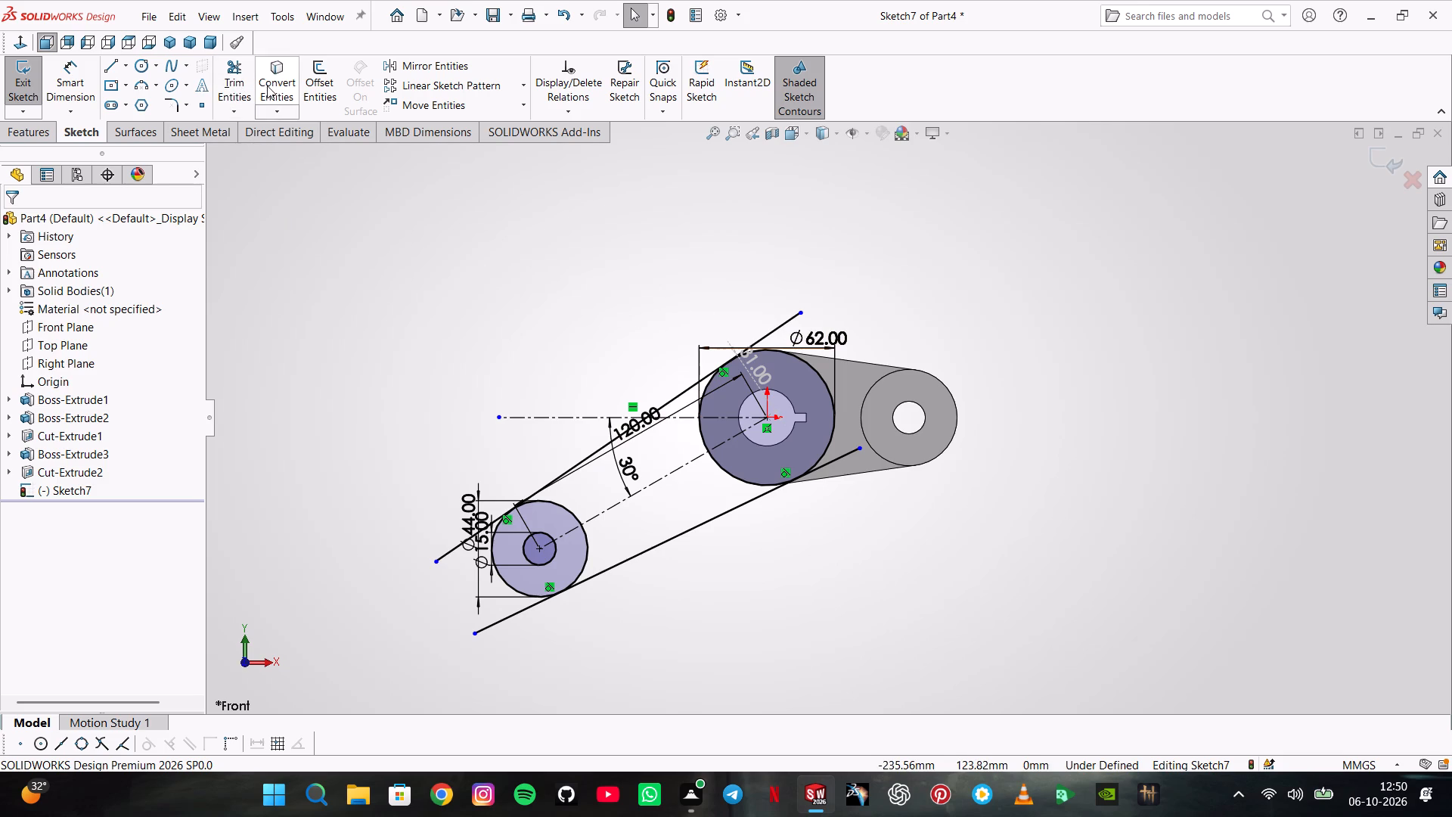
Trim the overhanging ends of both sloping tangent lines beyond their tangent points on the 44 mm and 62 mm circles.
left_click(227, 89)
left_click(800, 312)
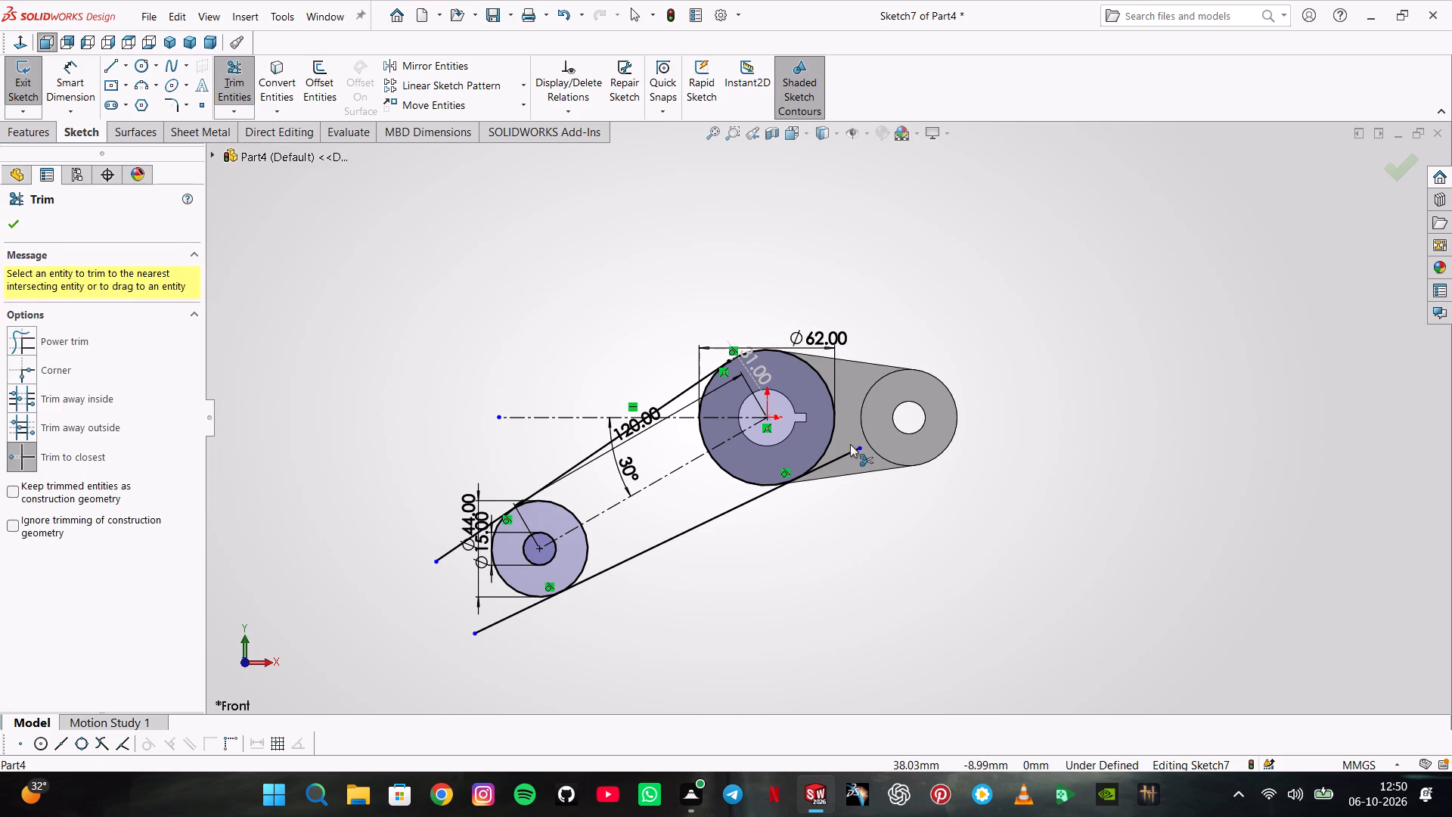
left_click(849, 454)
left_click(523, 614)
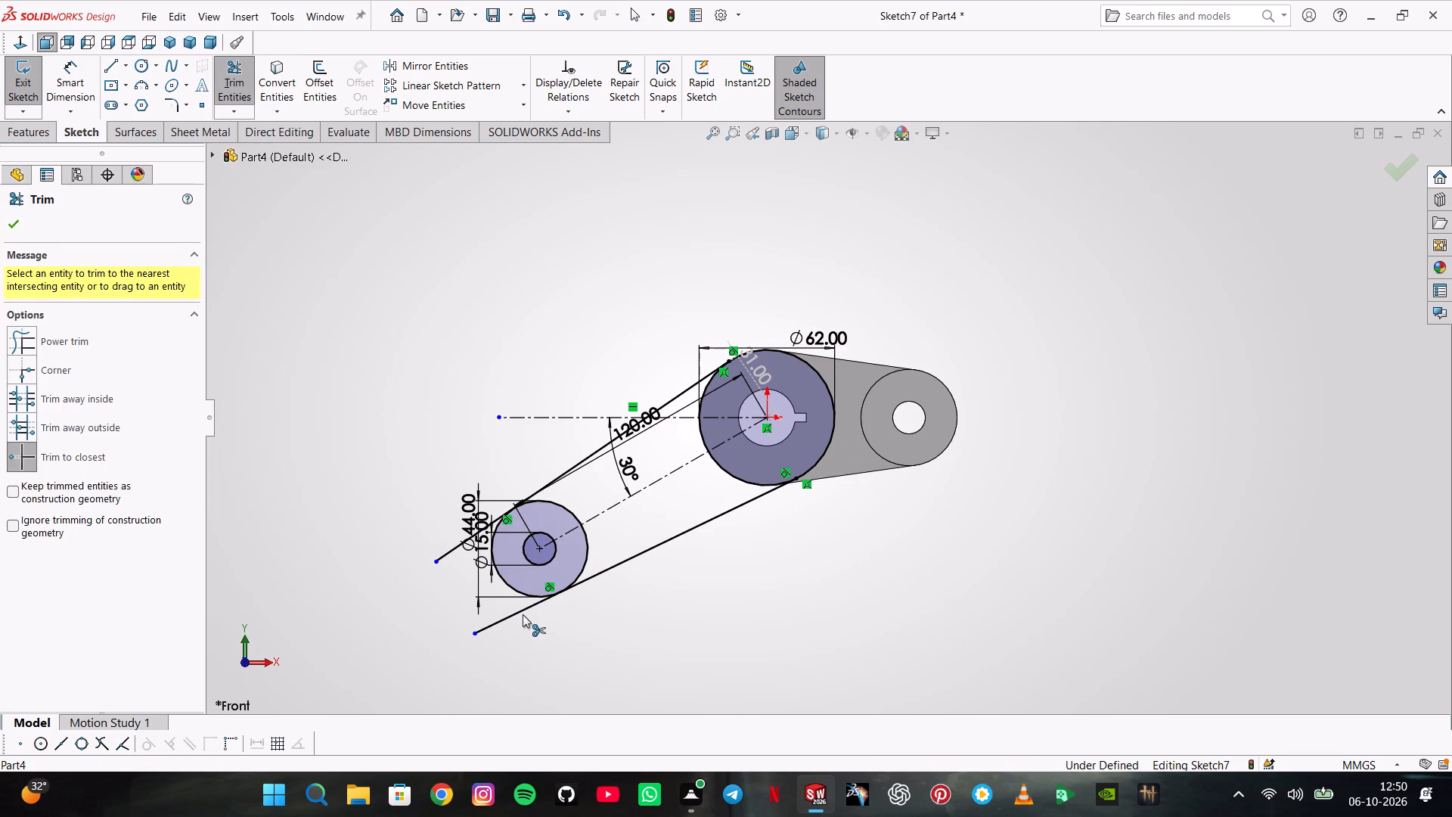
left_click(454, 547)
Trim the inner arcs of the 44 mm and 62 mm circles between the tangent lines, leaving one closed arm outline.
scroll(562, 488, "down", 3)
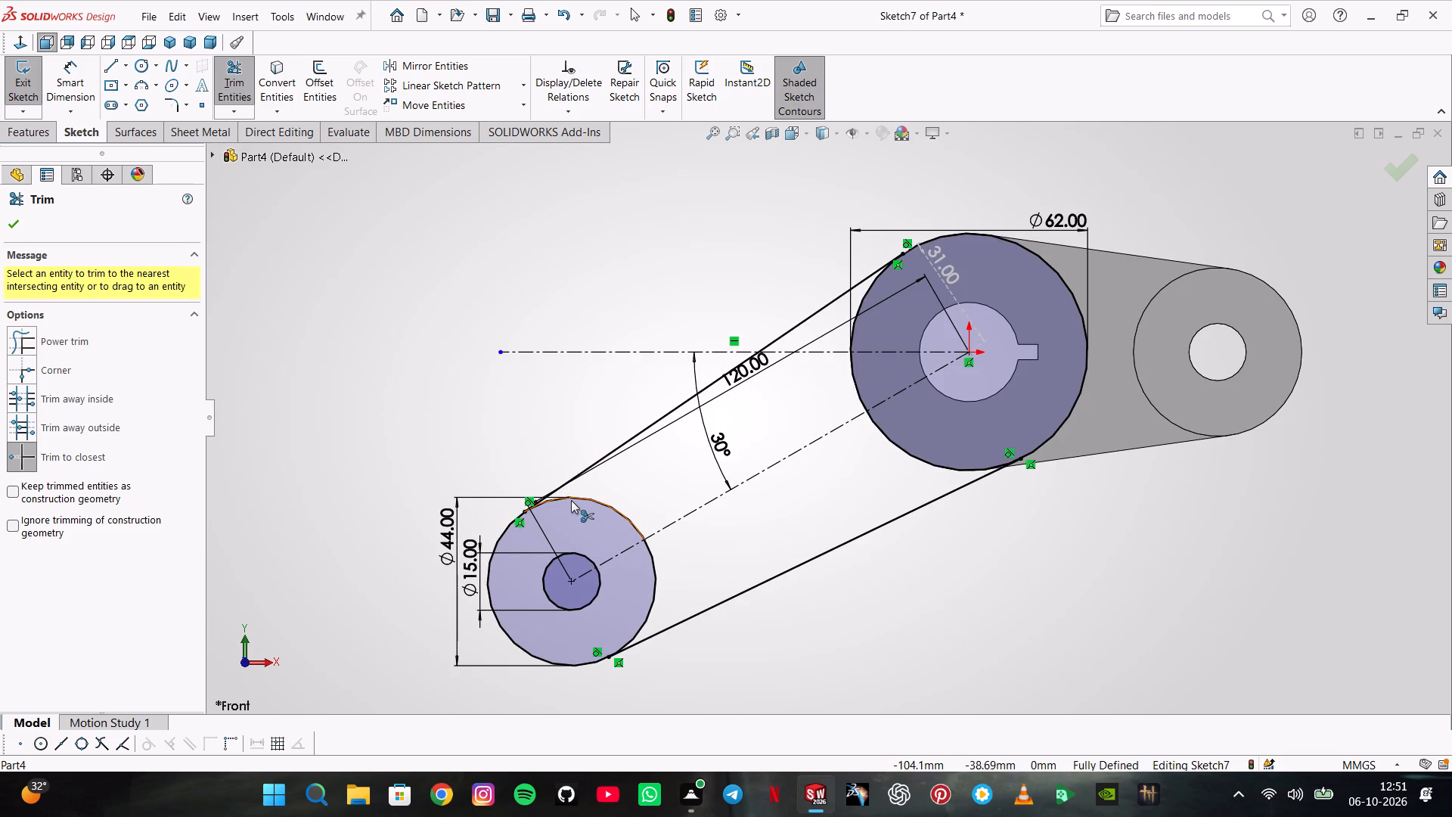
left_click(571, 500)
left_click(652, 551)
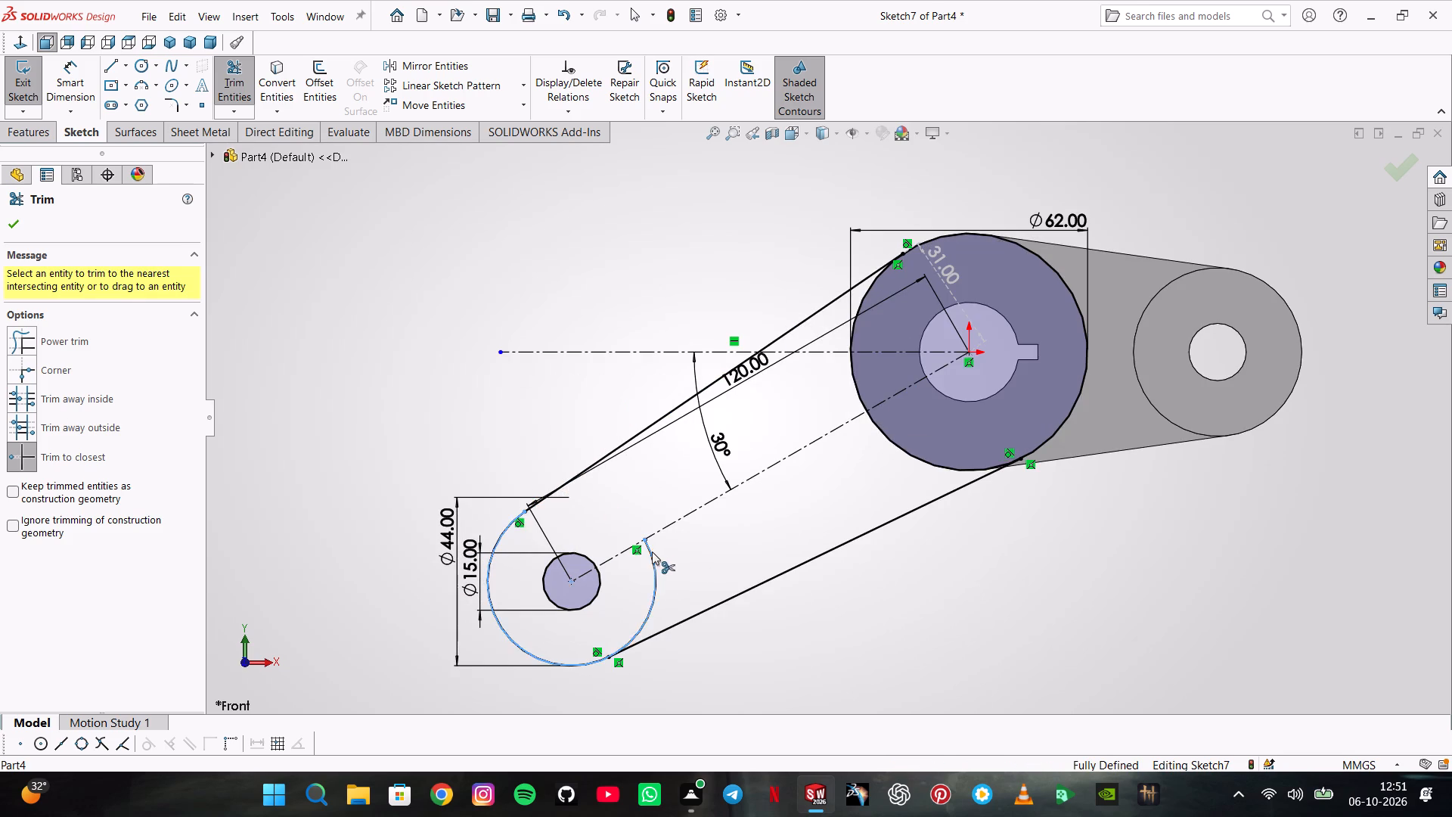
left_click(895, 439)
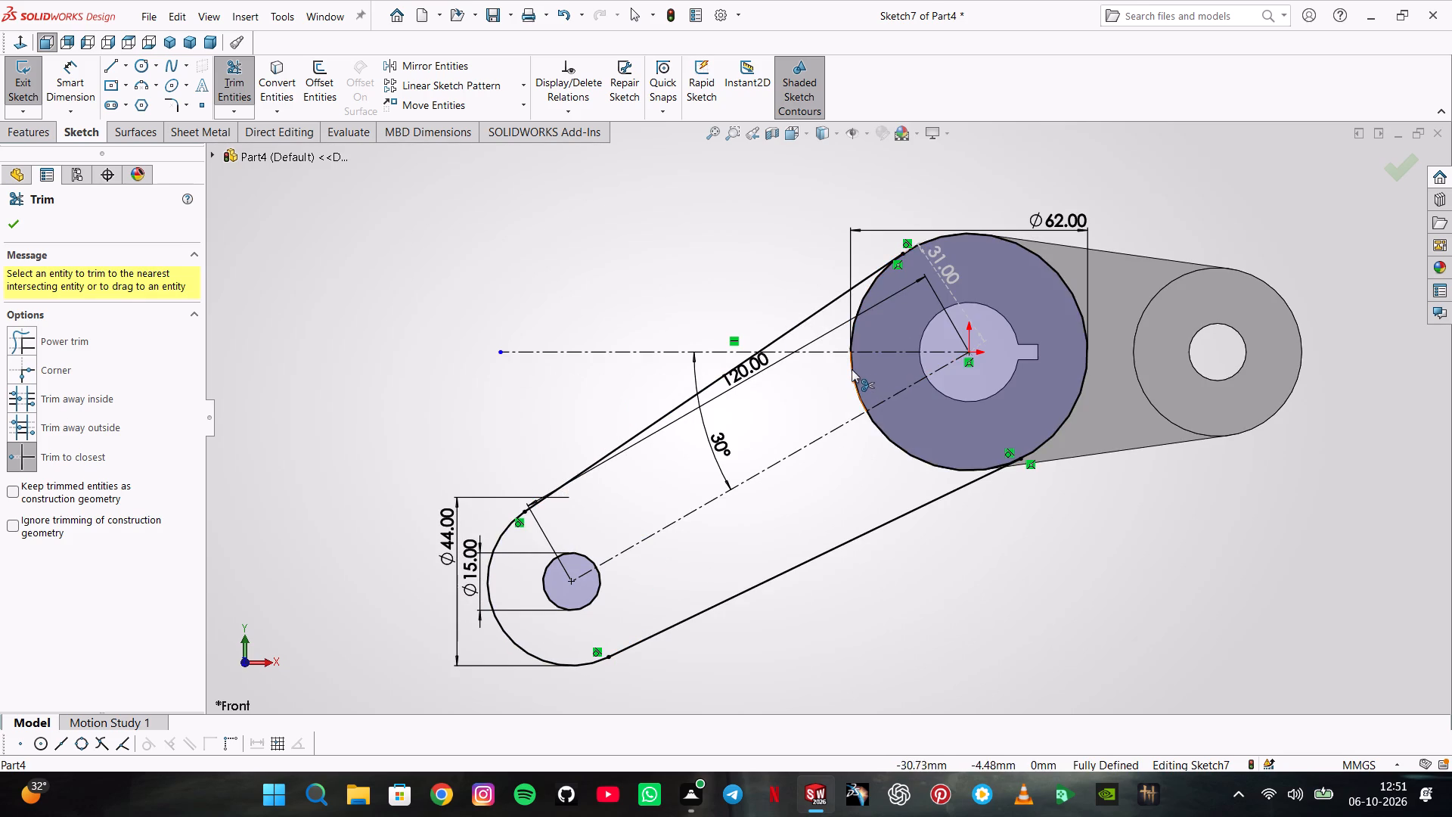
left_click(852, 369)
left_click(860, 312)
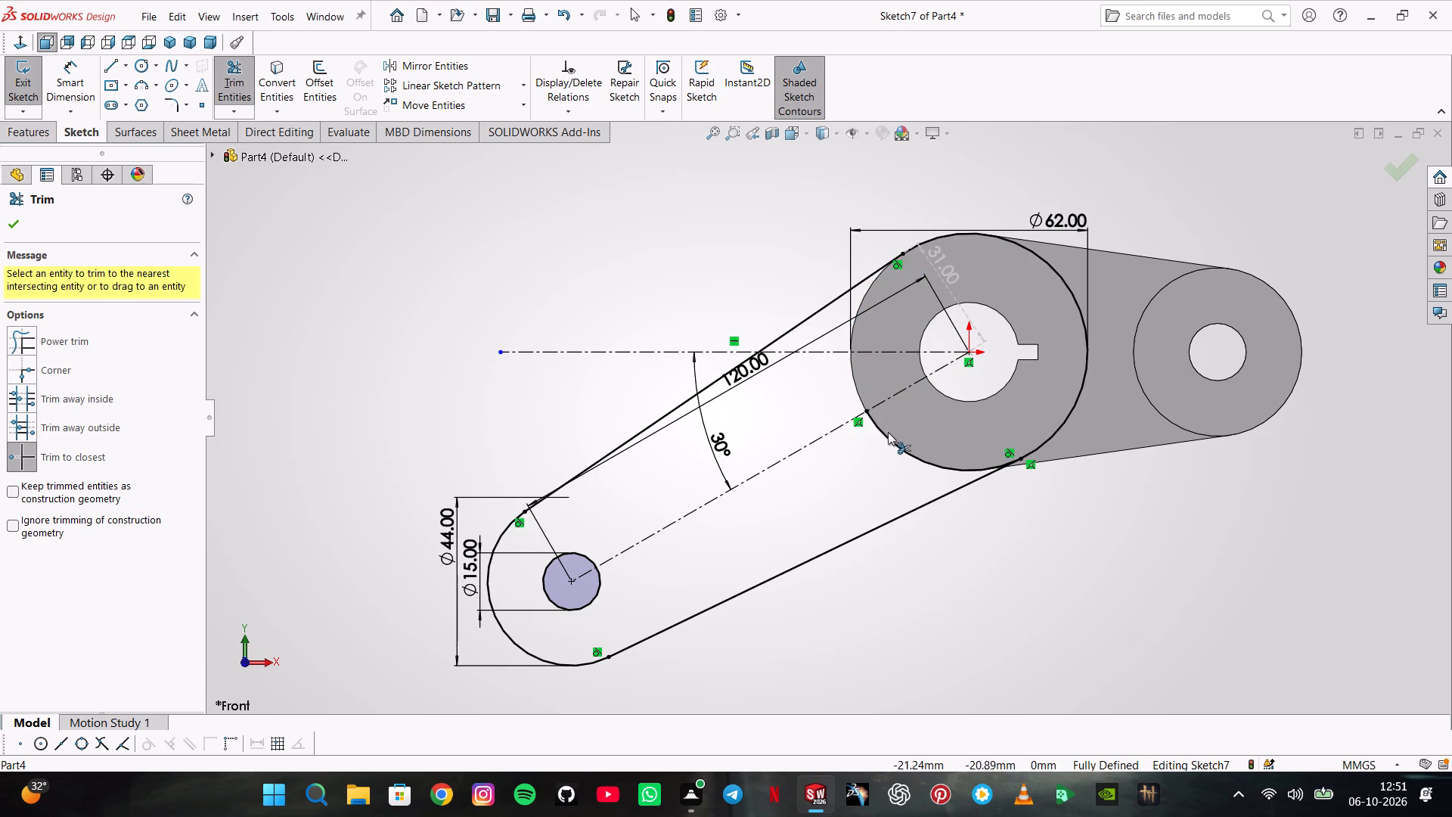
left_click(887, 441)
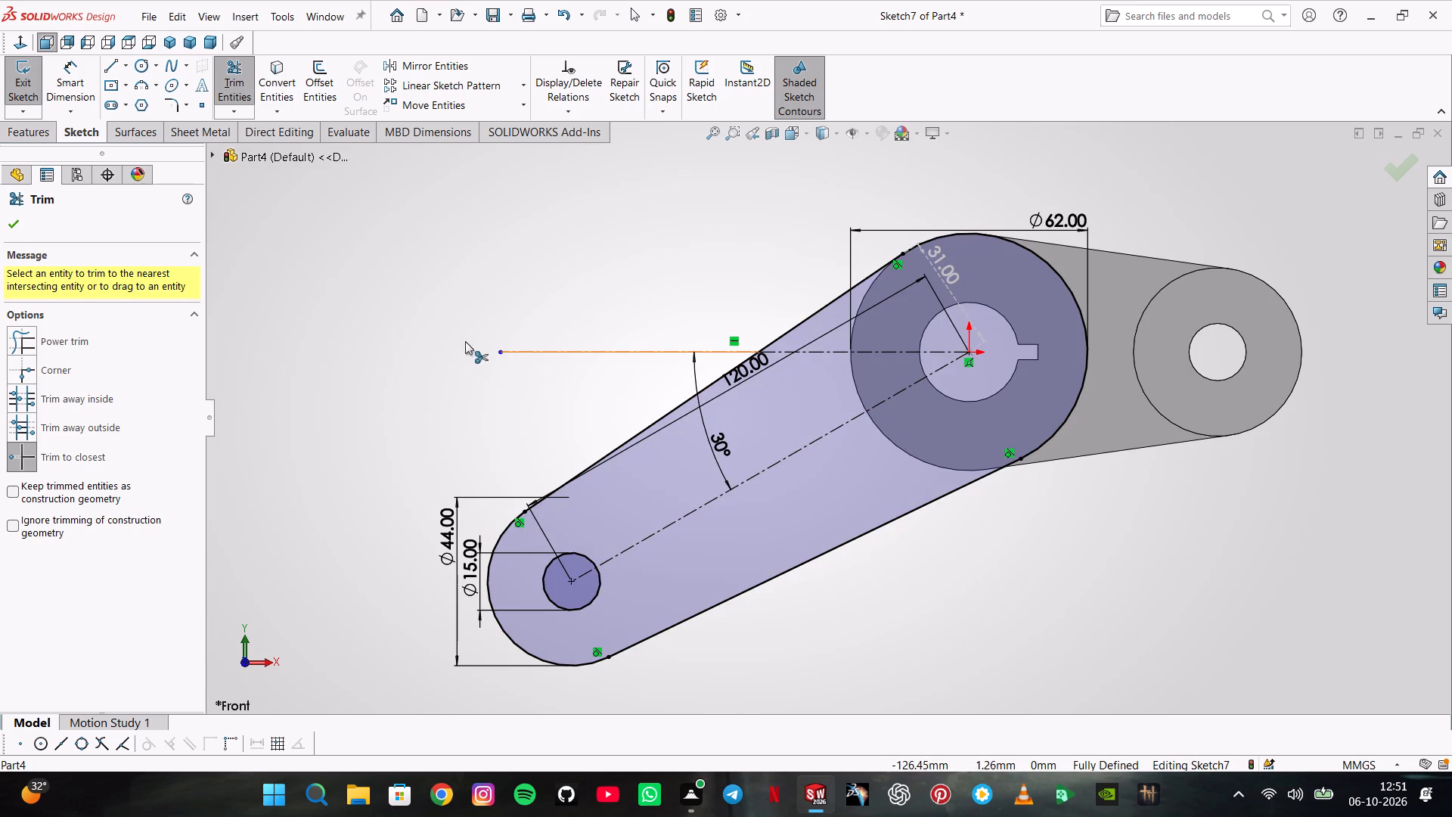
key("Escape")
Convert the bore edge and the three keyway edges of the large boss into the arm sketch, and exit the sketch.
left_click(267, 87)
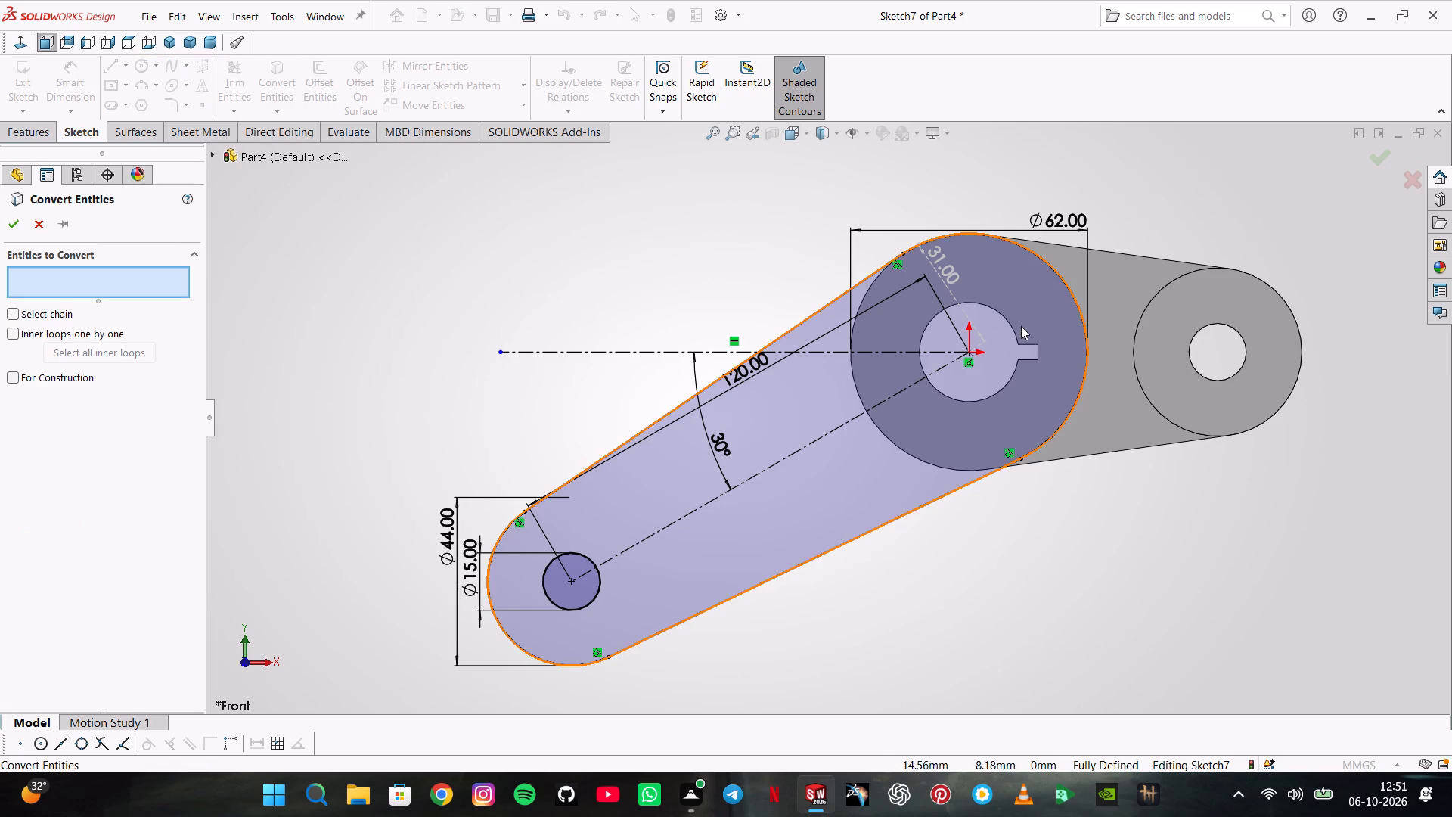
left_click(1014, 332)
left_click(1029, 343)
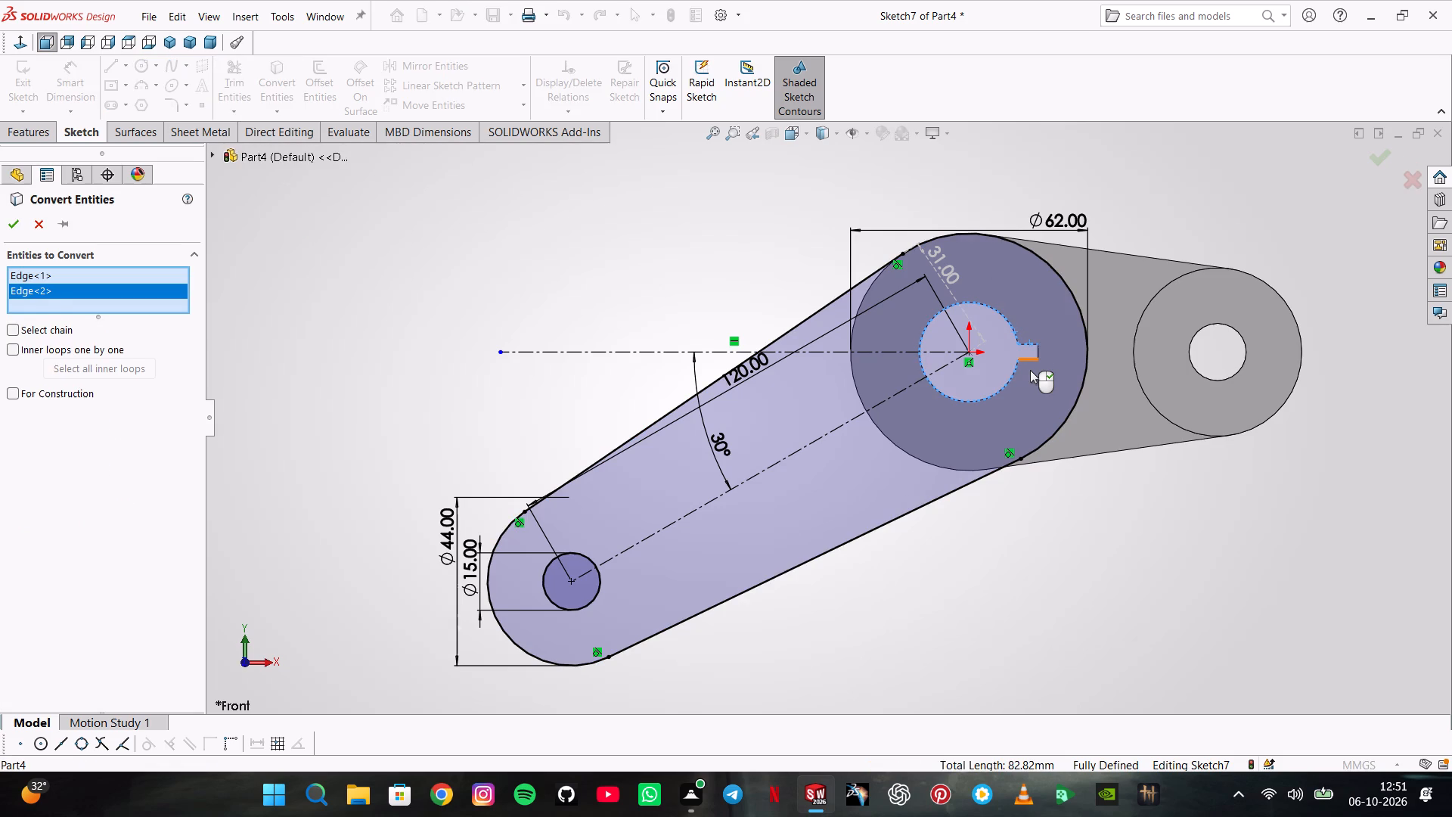
left_click(1031, 359)
left_click(1038, 350)
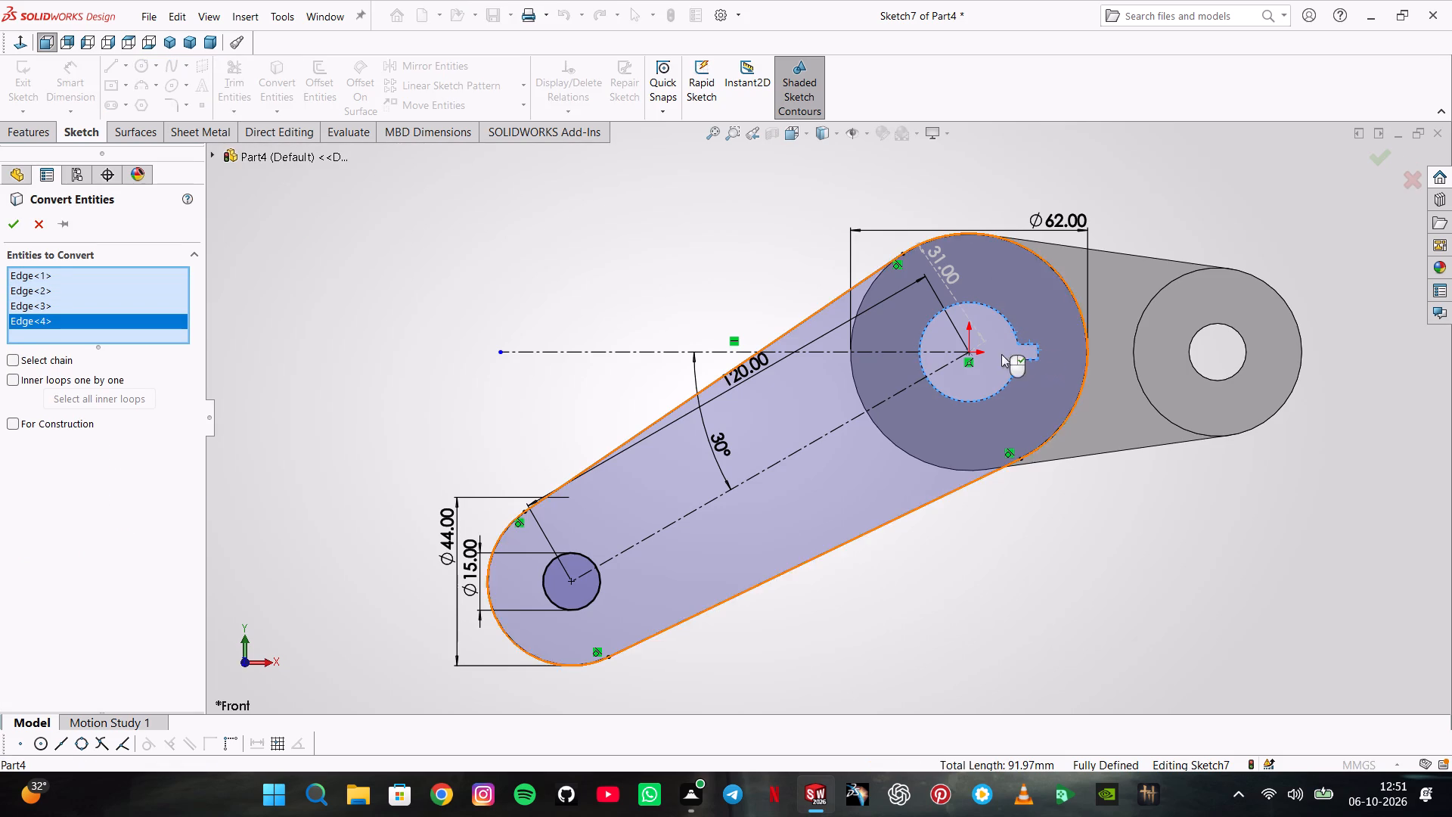
left_click(14, 222)
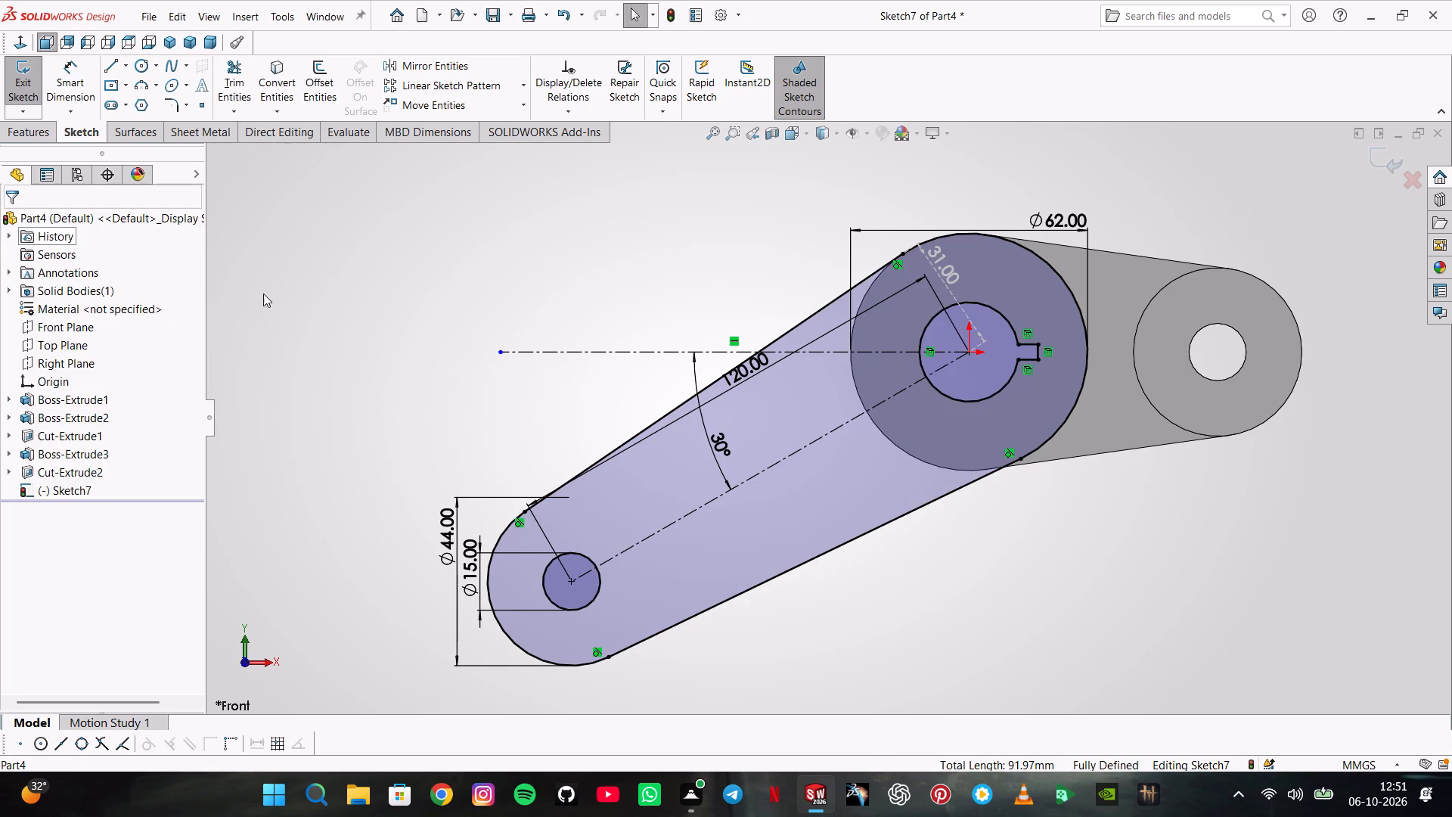
left_click(423, 296)
middle_click_drag(423, 296, 538, 425)
key("Escape")
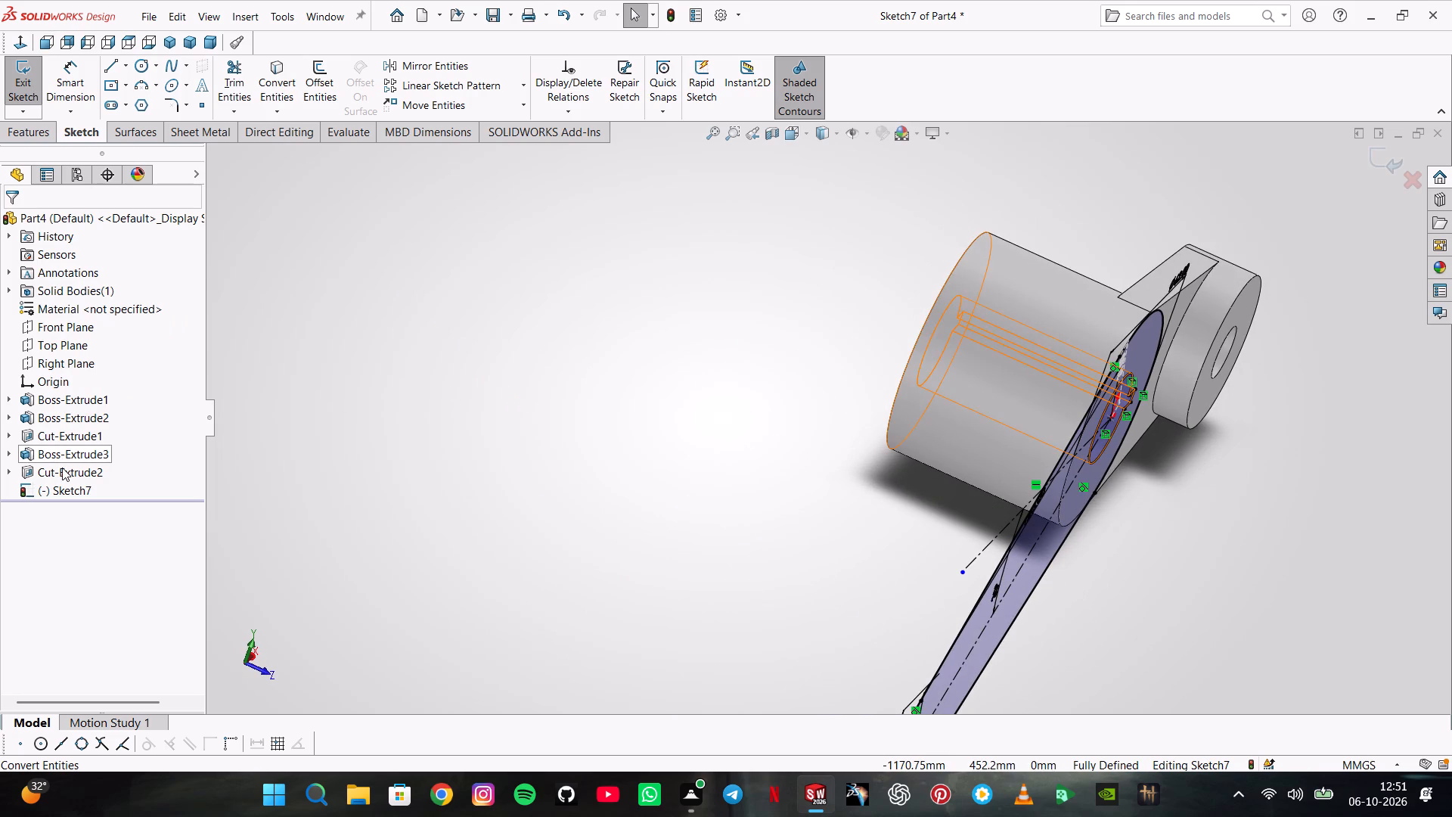
left_click(26, 82)
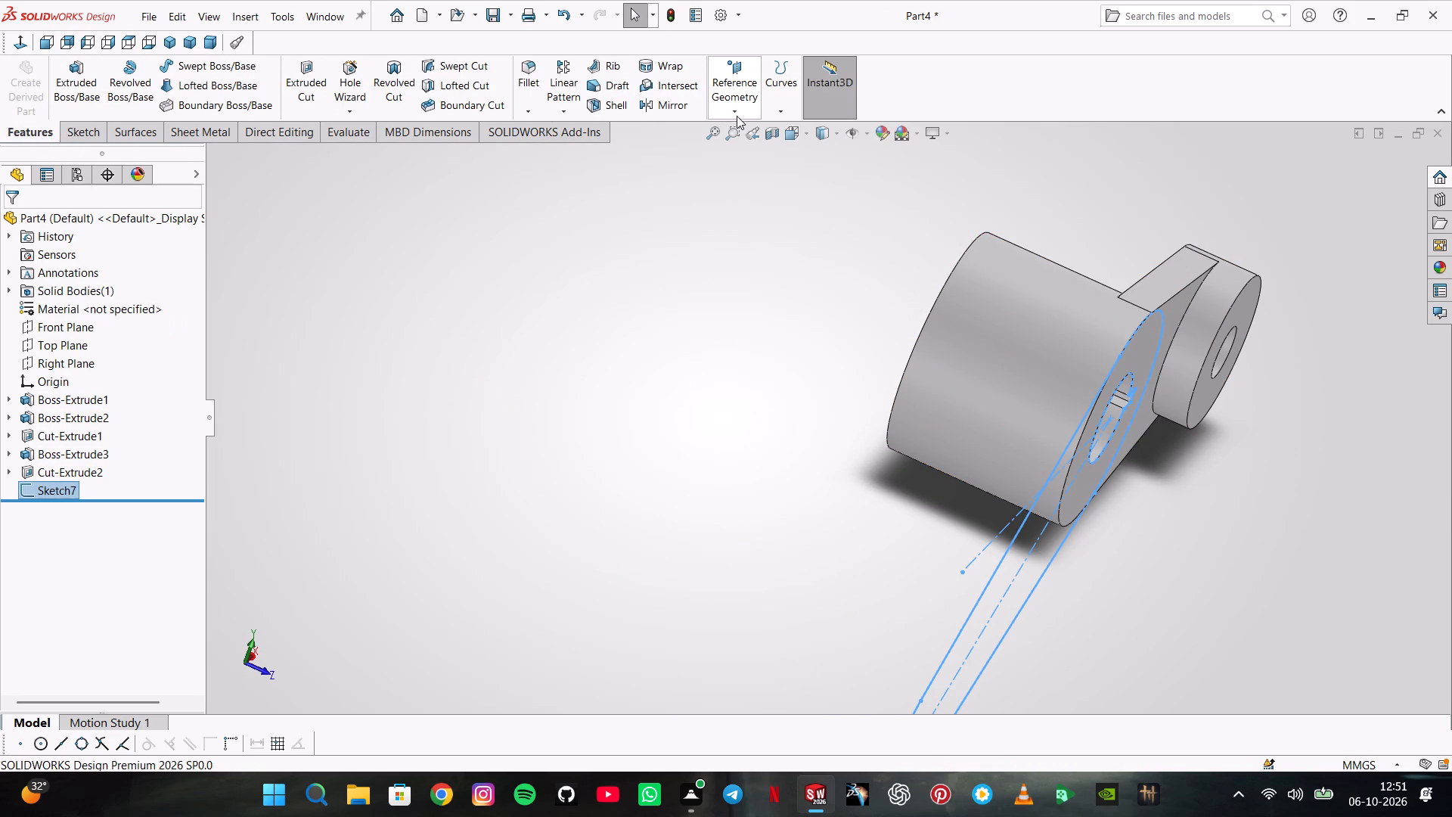
Create a reference plane offset 350 mm from the link's flat front face, with the offset flipped toward the large boss.
left_click(737, 116)
left_click(740, 129)
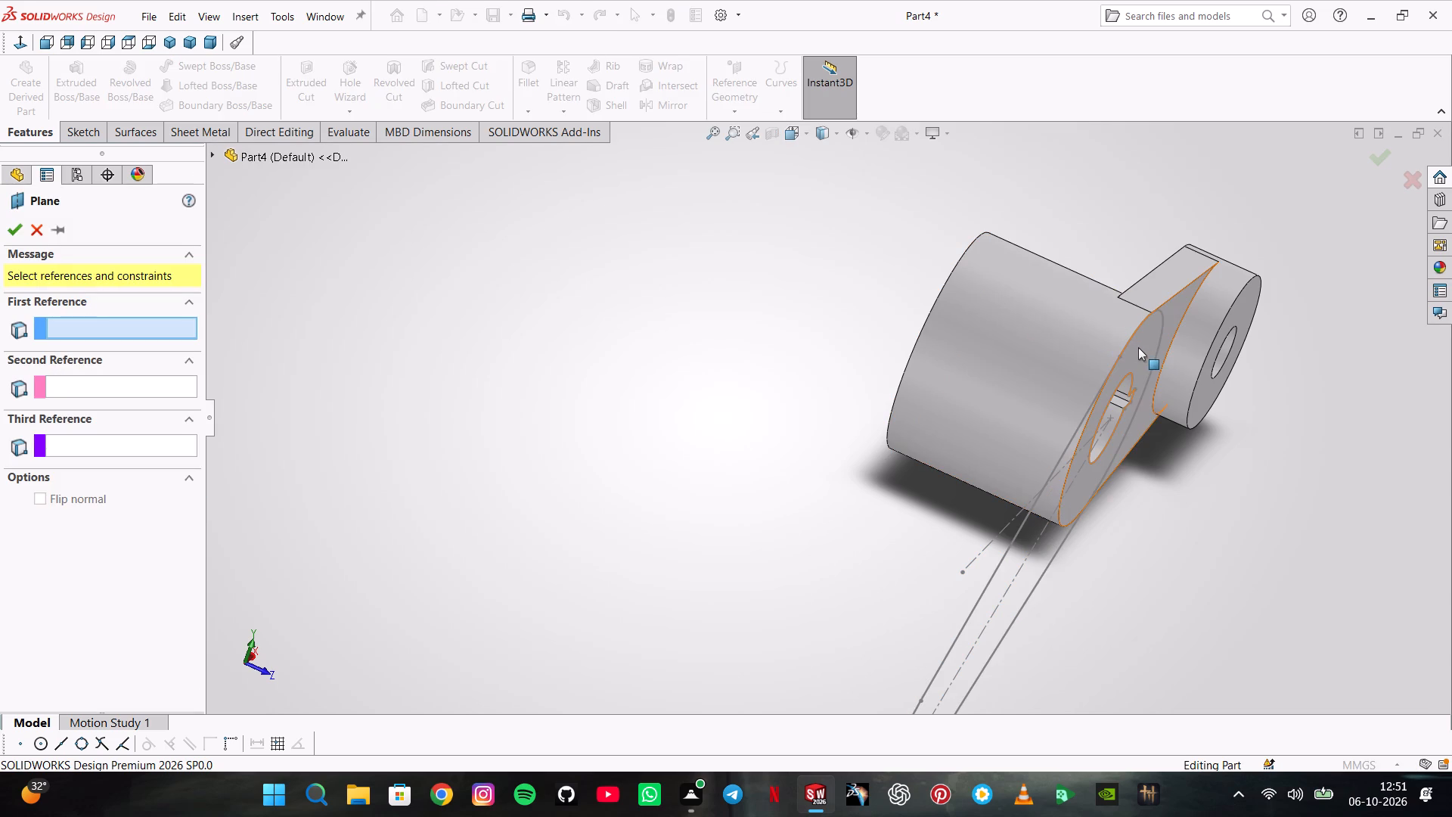
left_click(1138, 347)
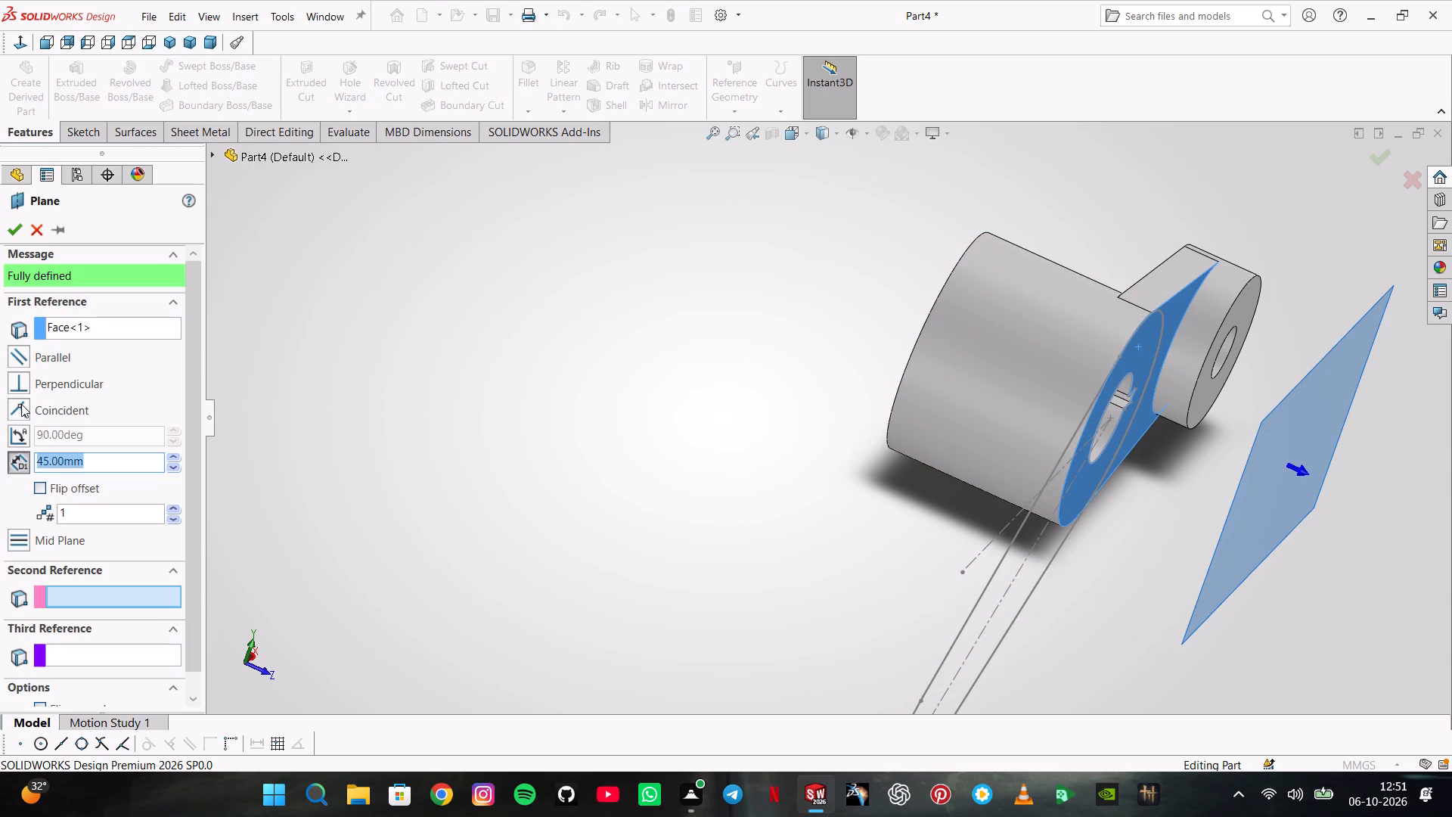
left_click(42, 483)
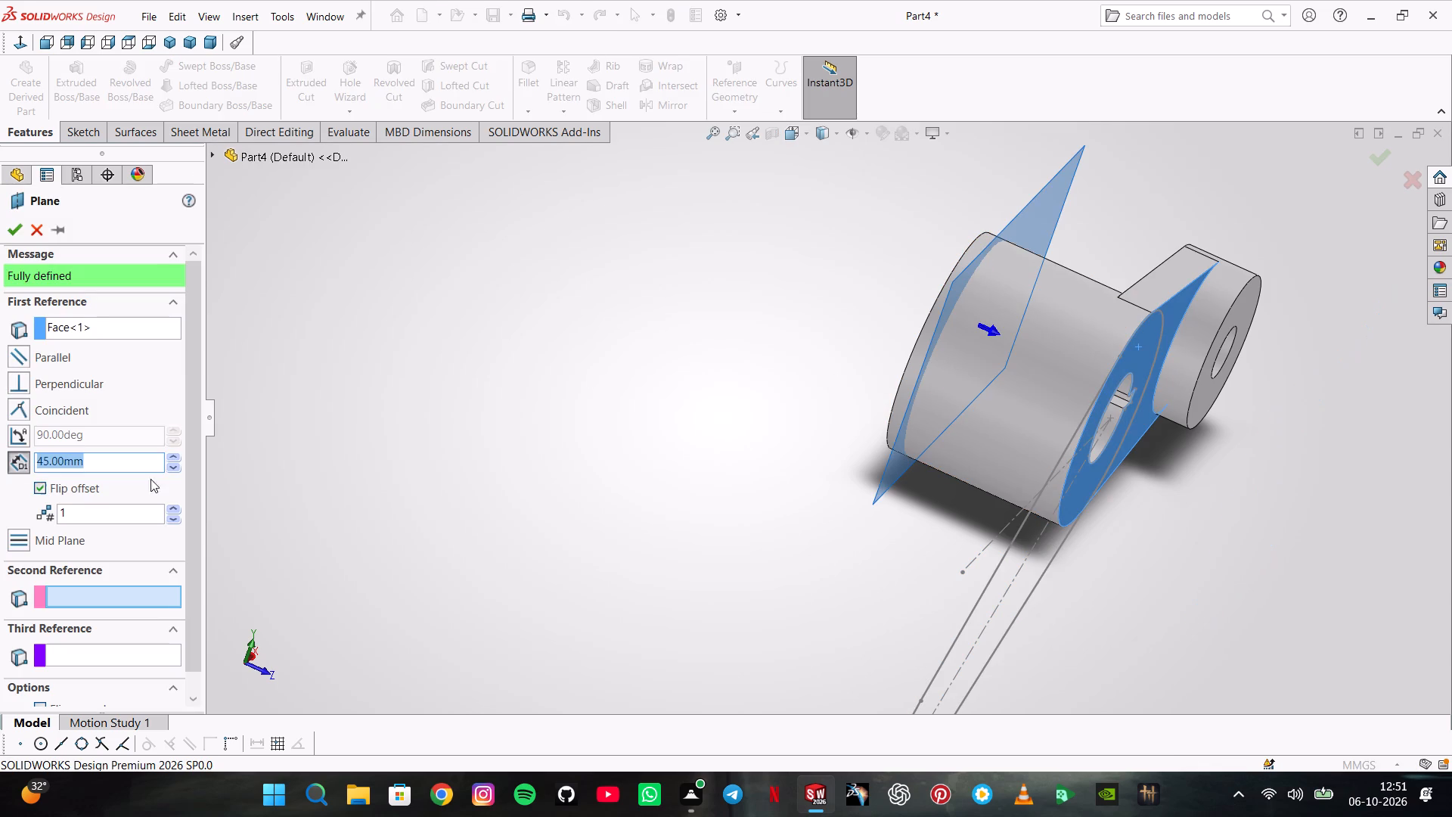
type("50")
key("Return")
key("3")
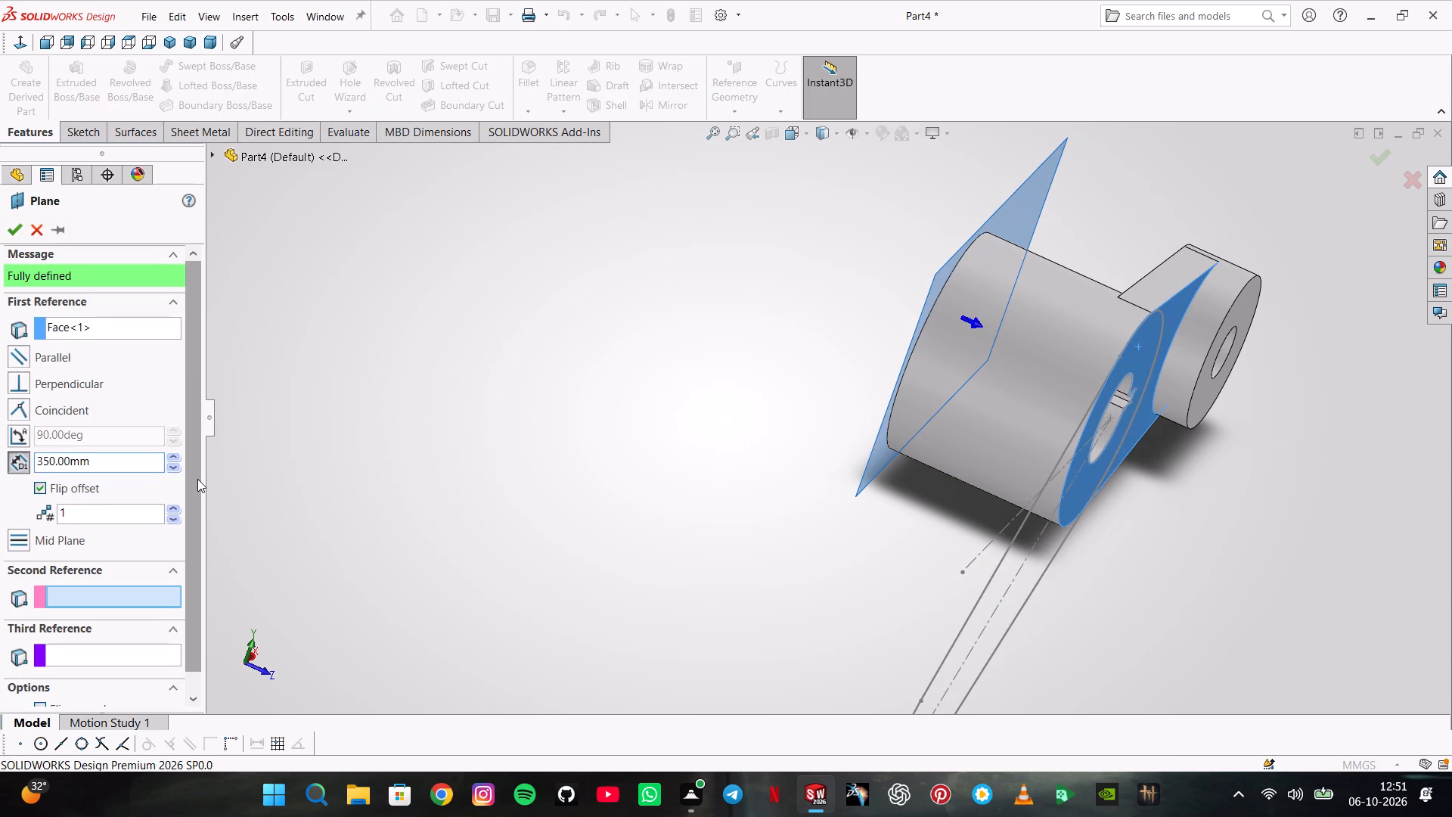
middle_click_drag(443, 363, 495, 396)
scroll(475, 382, "down", 1)
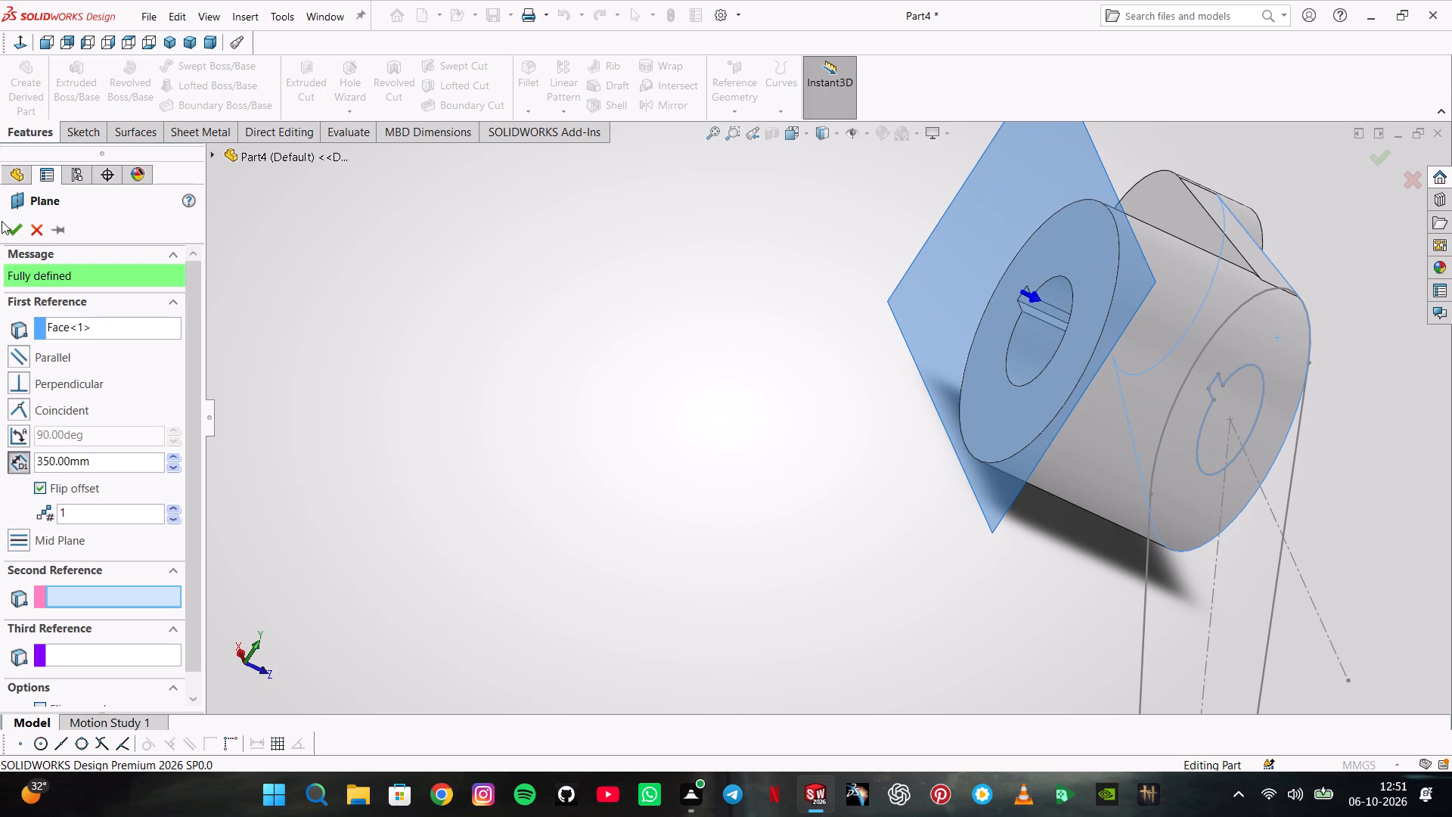
left_click(11, 227)
Reorder the new reference plane ahead of the arm sketch in the feature tree.
left_click(39, 505)
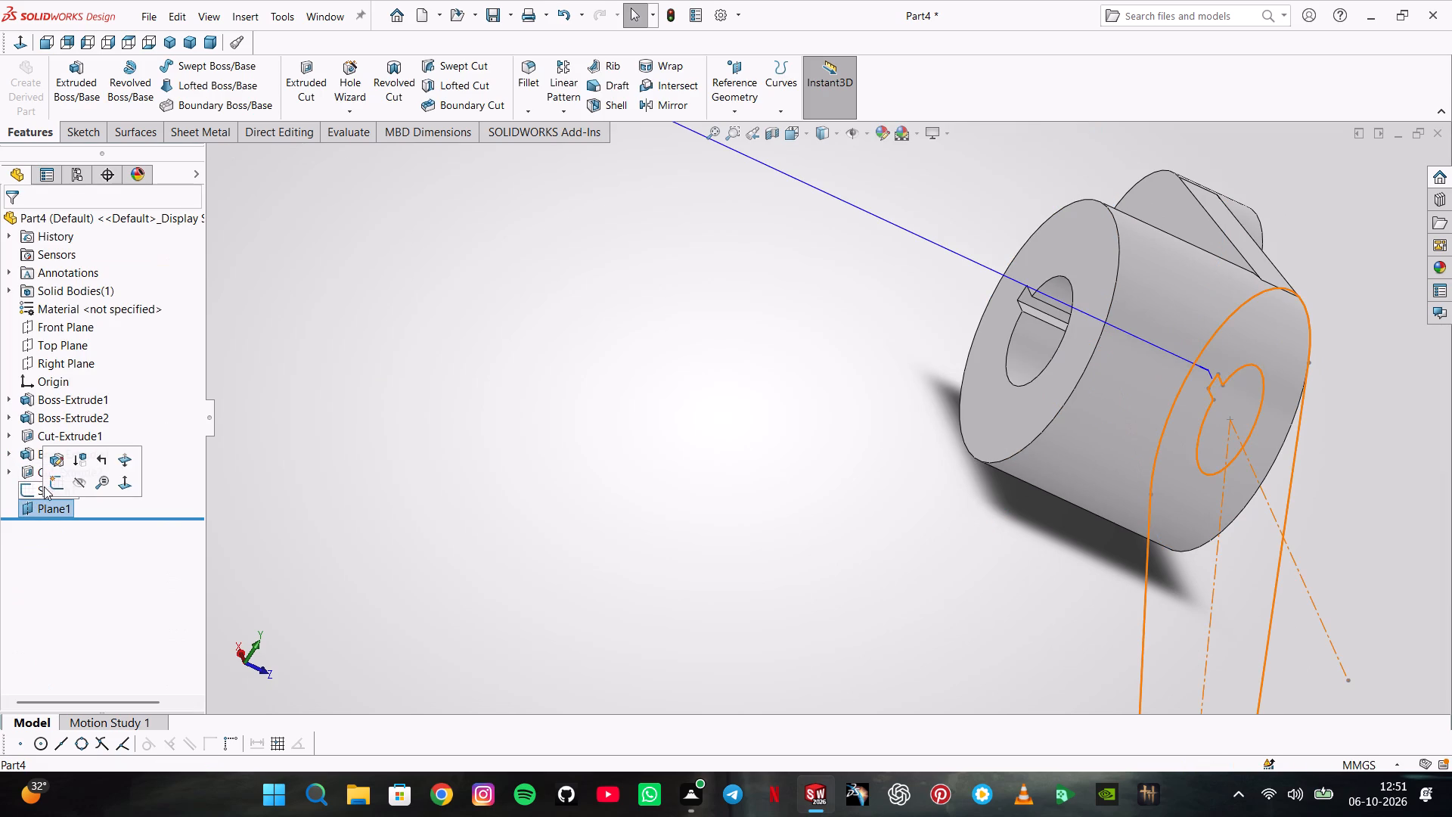
left_click_drag(46, 506, 50, 474)
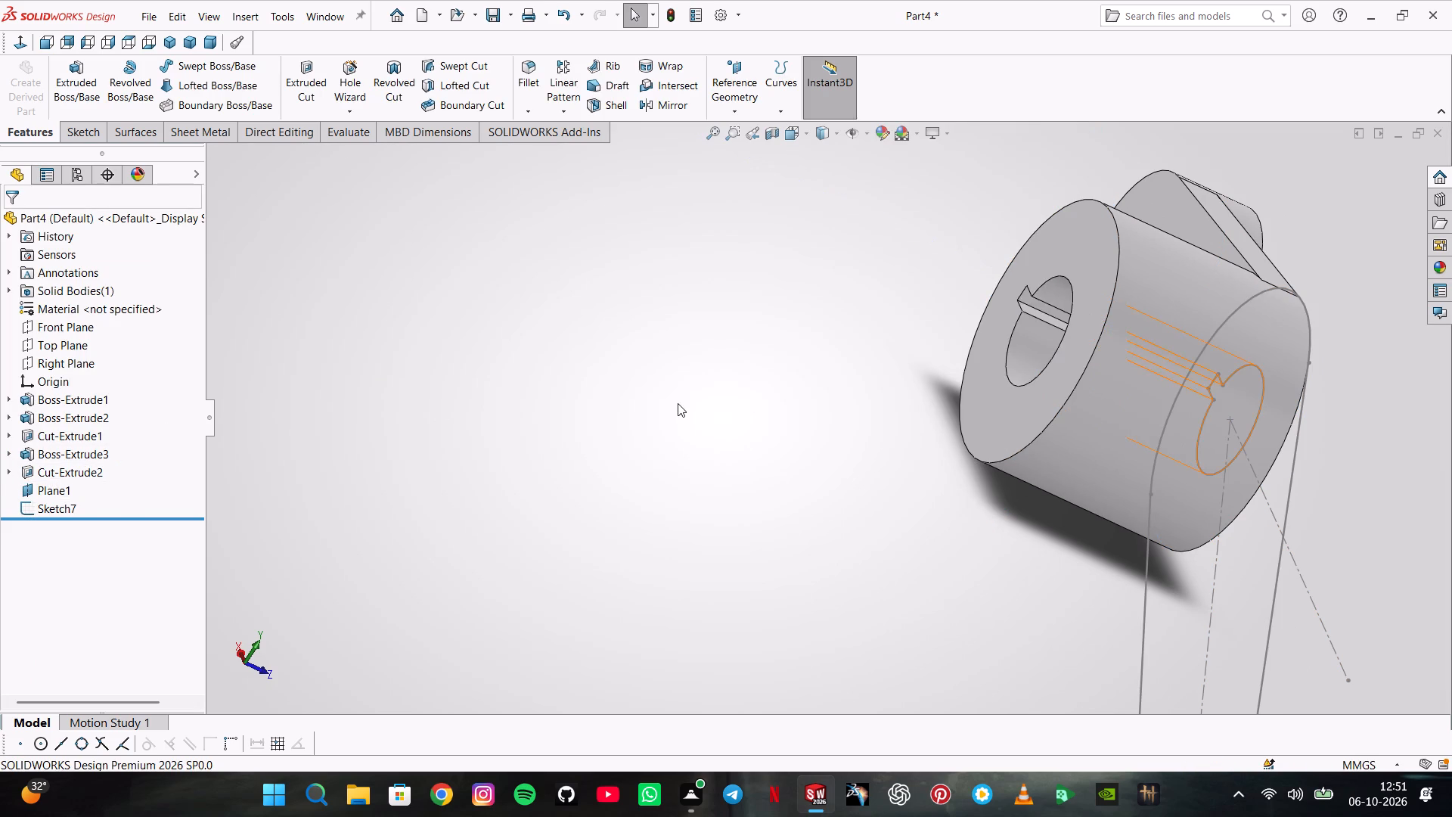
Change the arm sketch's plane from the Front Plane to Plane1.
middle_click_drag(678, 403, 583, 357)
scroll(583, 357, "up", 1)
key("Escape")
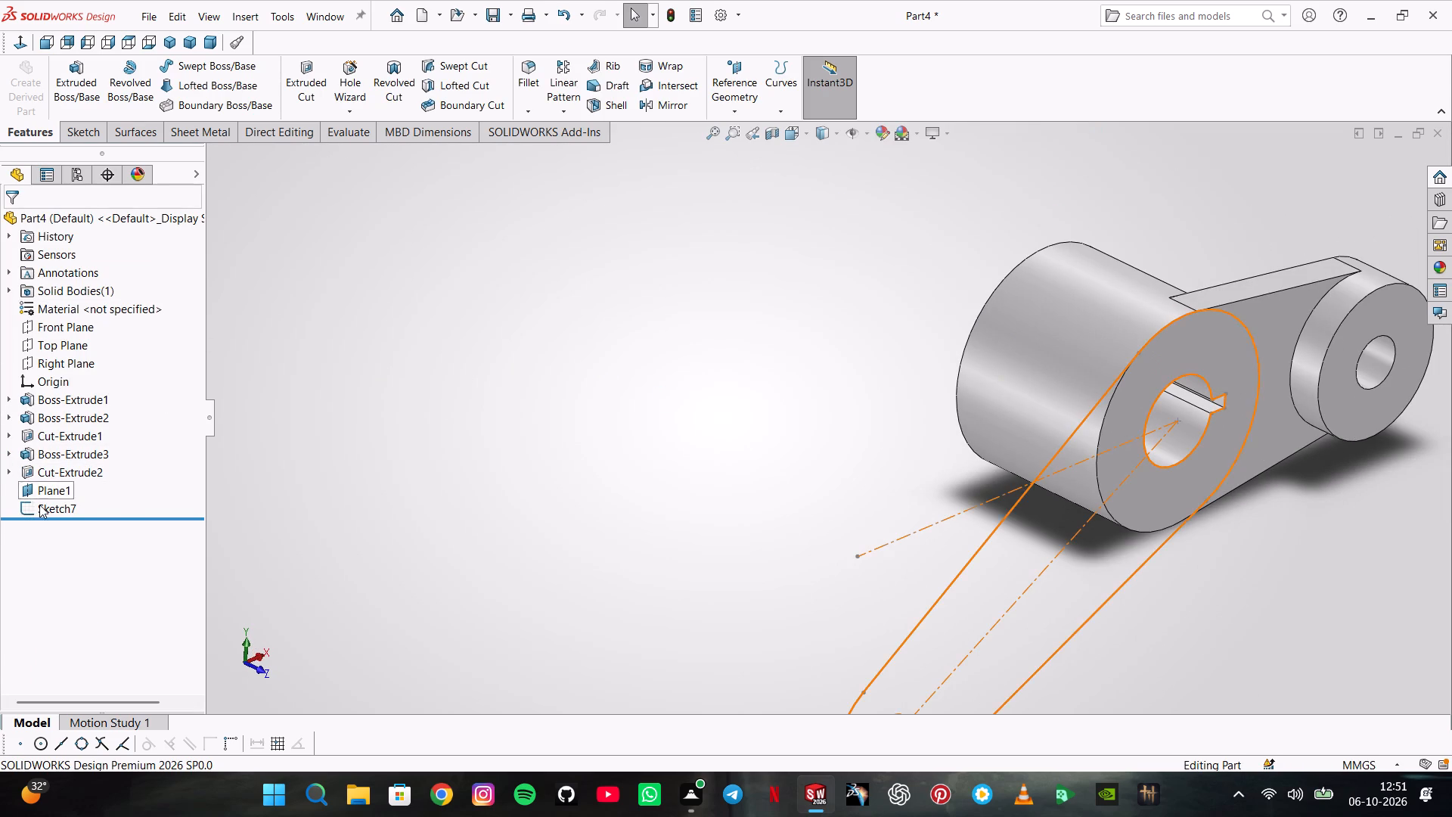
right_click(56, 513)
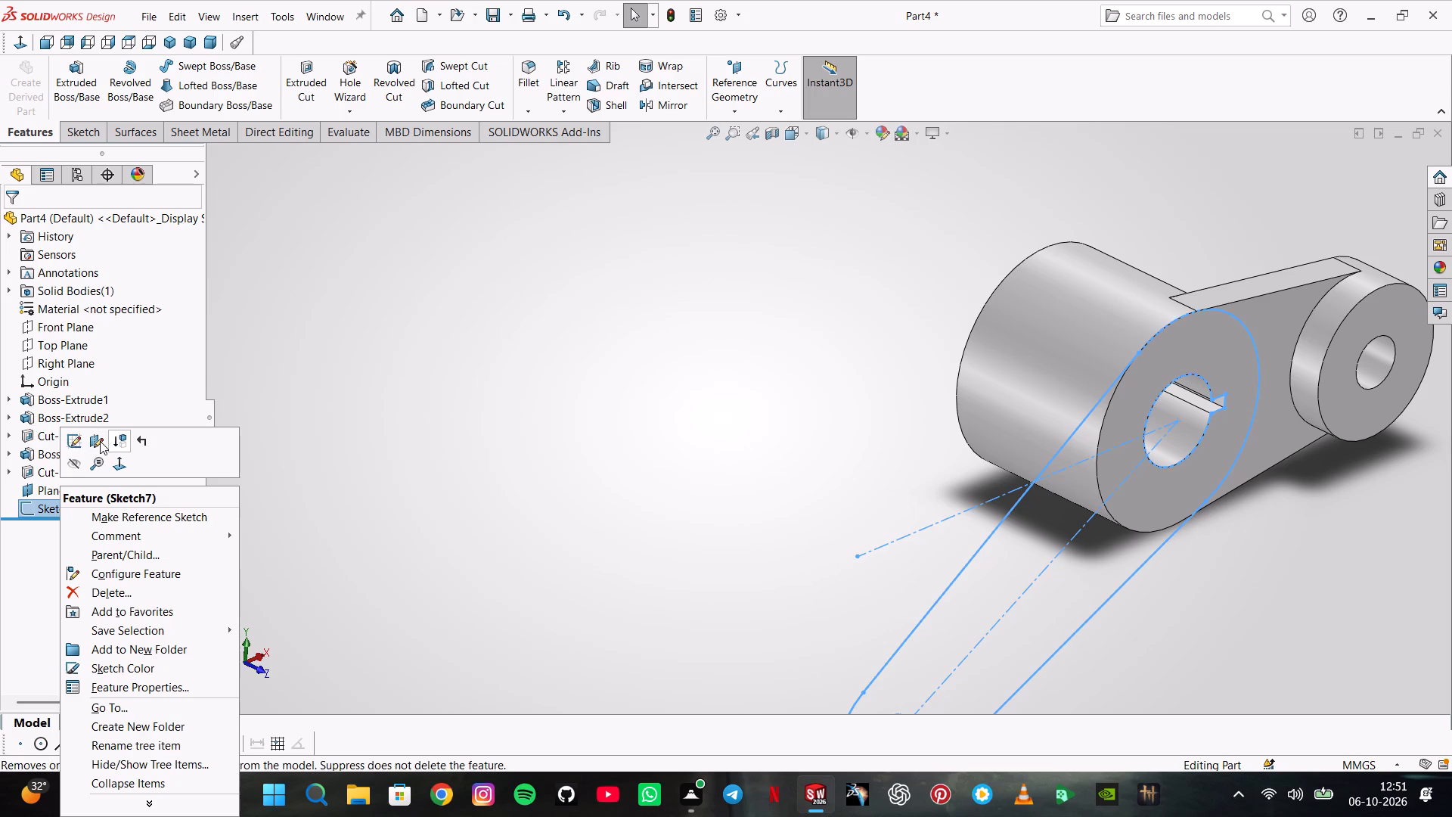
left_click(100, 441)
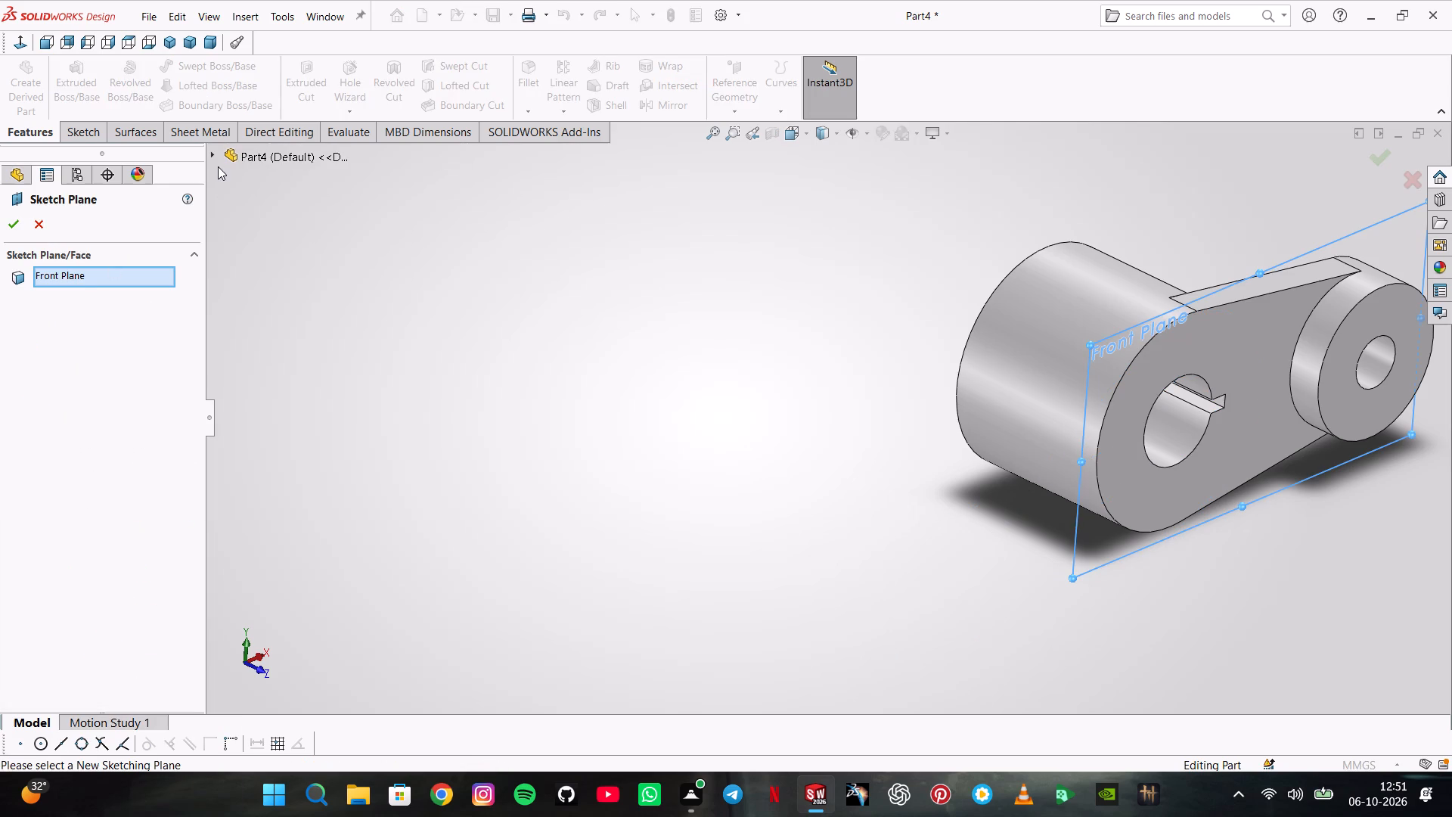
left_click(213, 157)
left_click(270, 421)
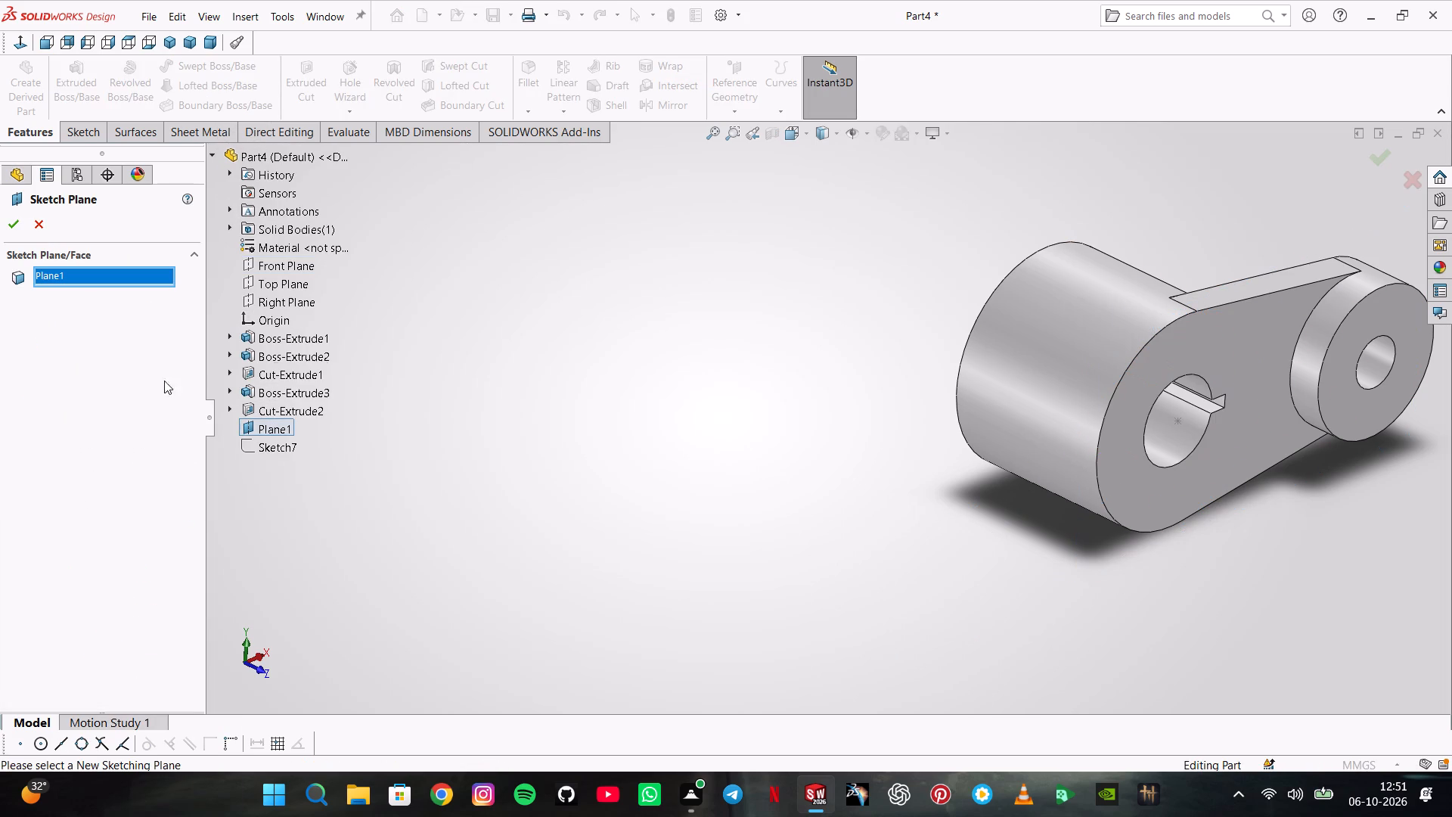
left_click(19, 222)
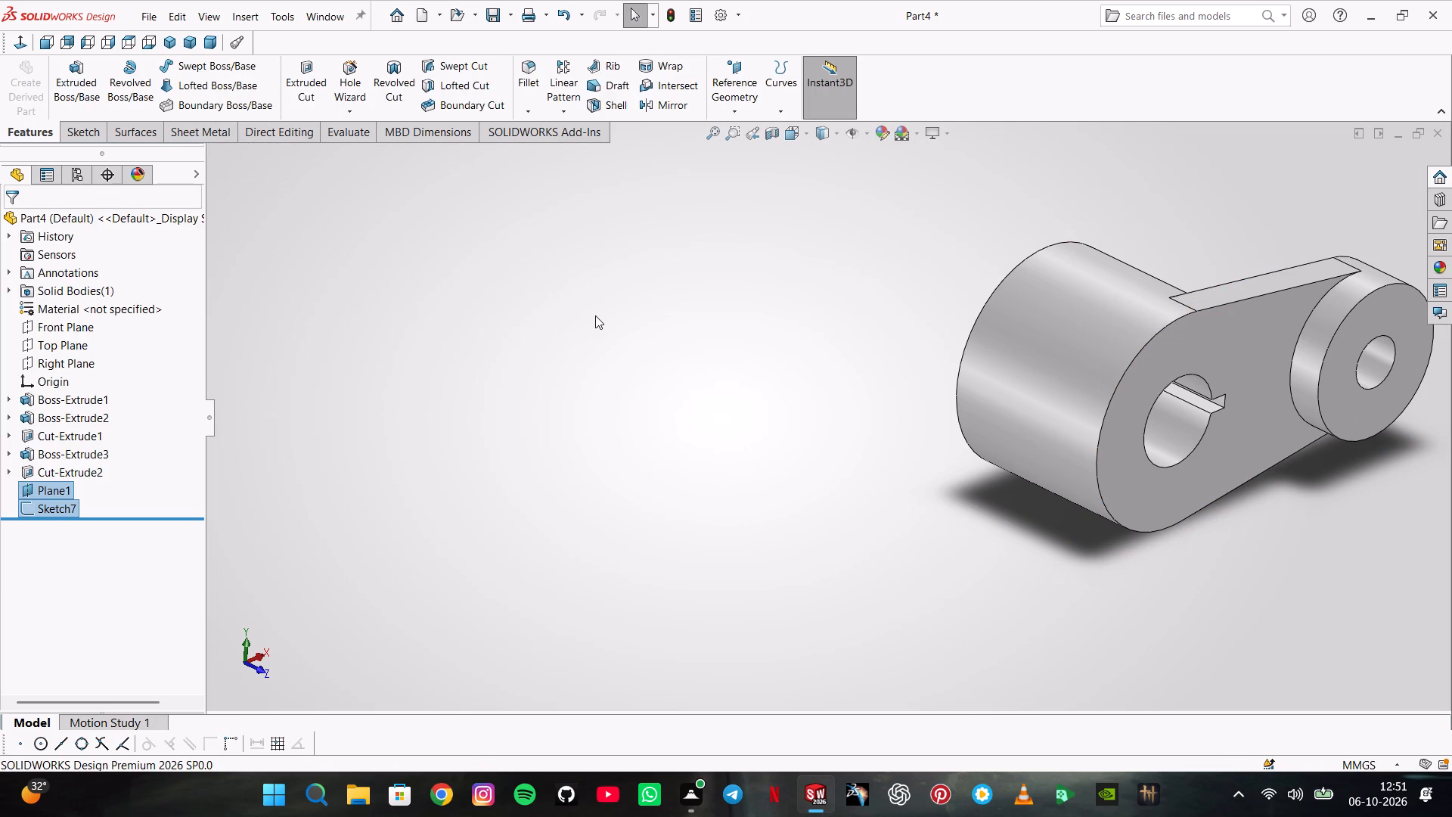
Examine where the arm sketch and the offset plane lie relative to the keyed boss.
middle_click_drag(531, 352, 583, 389)
scroll(583, 389, "up", 3)
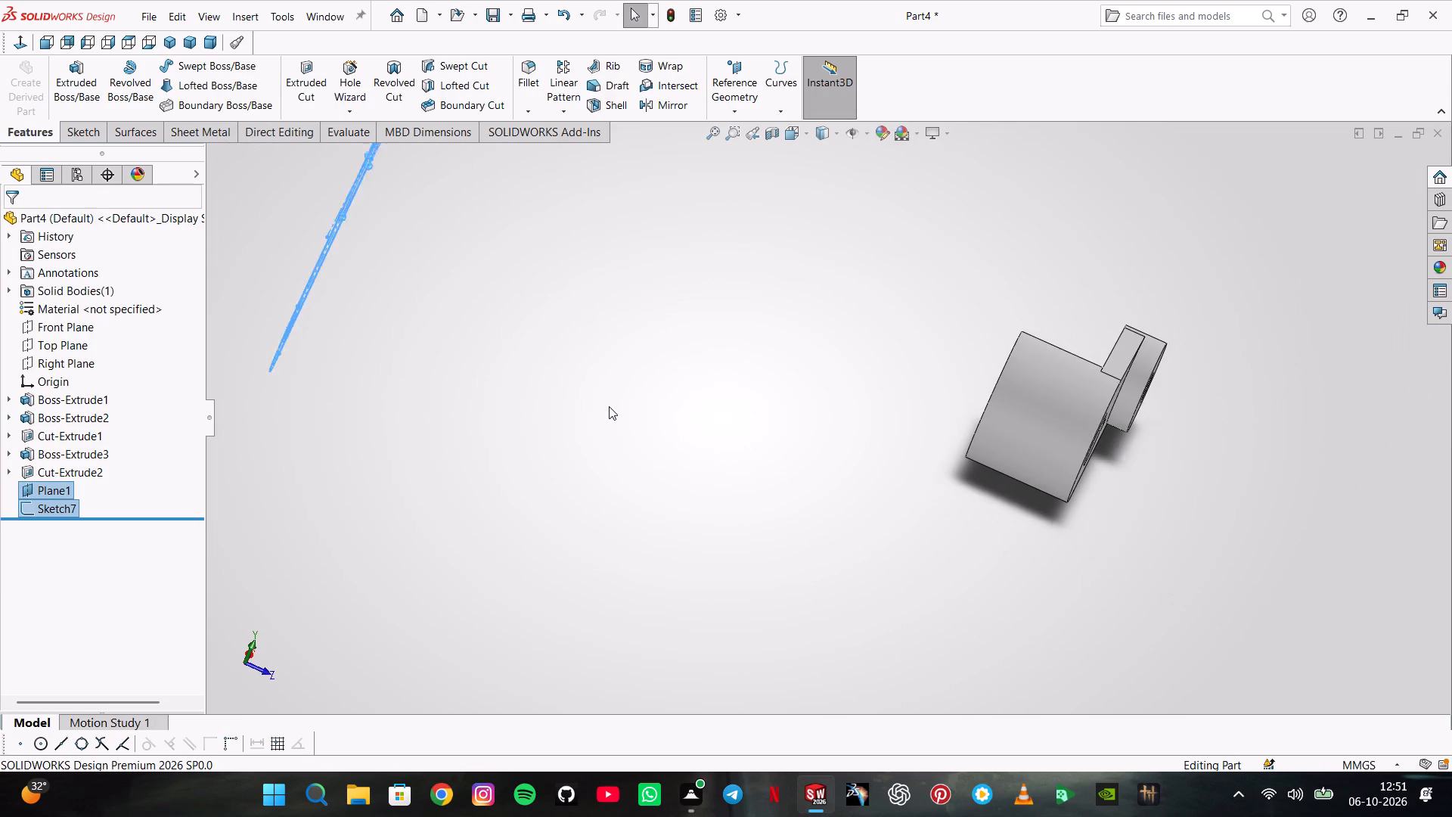
scroll(609, 406, "up", 1)
scroll(616, 403, "down", 2)
middle_click_drag(617, 402, 679, 412)
scroll(679, 412, "up", 2)
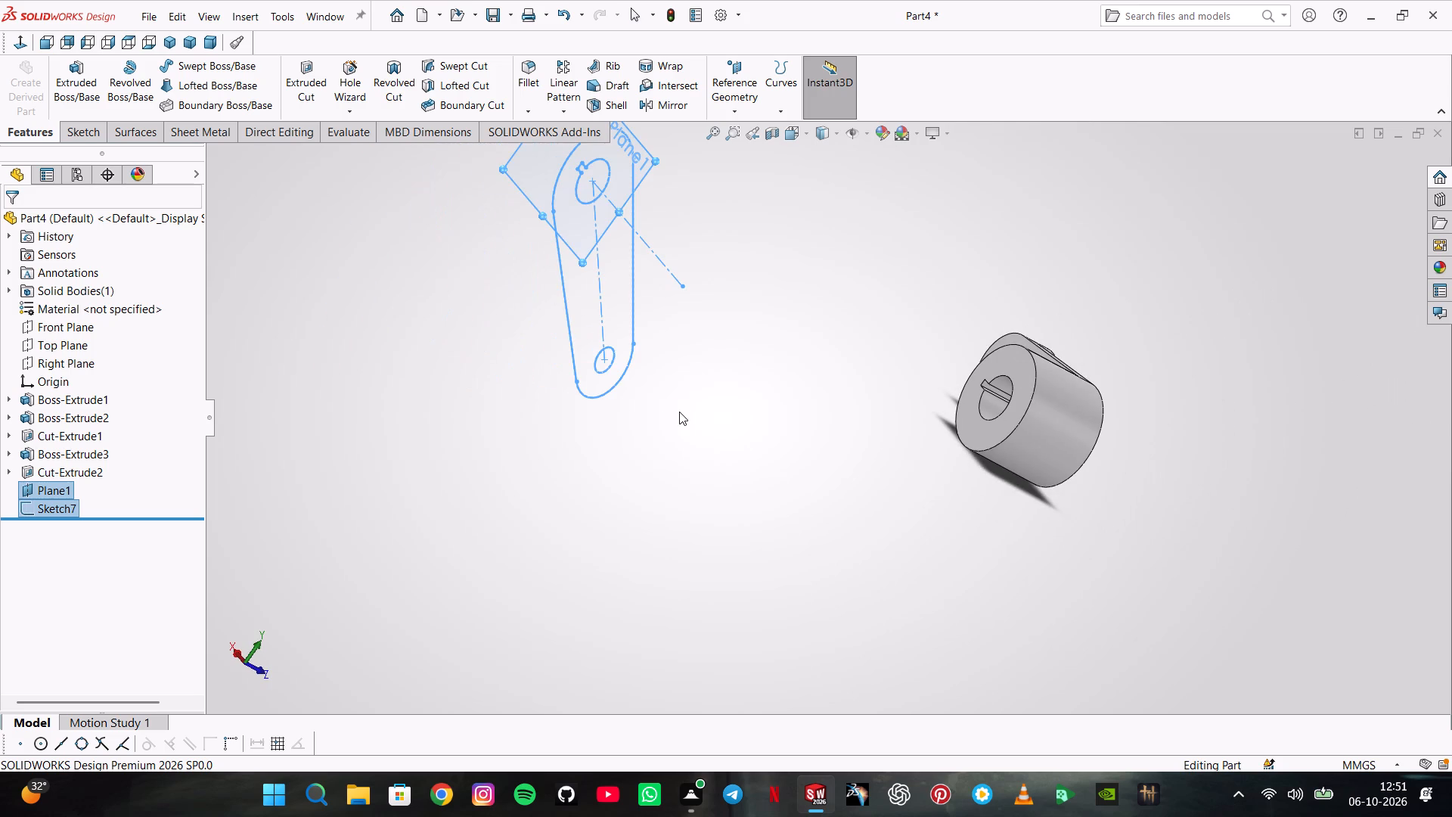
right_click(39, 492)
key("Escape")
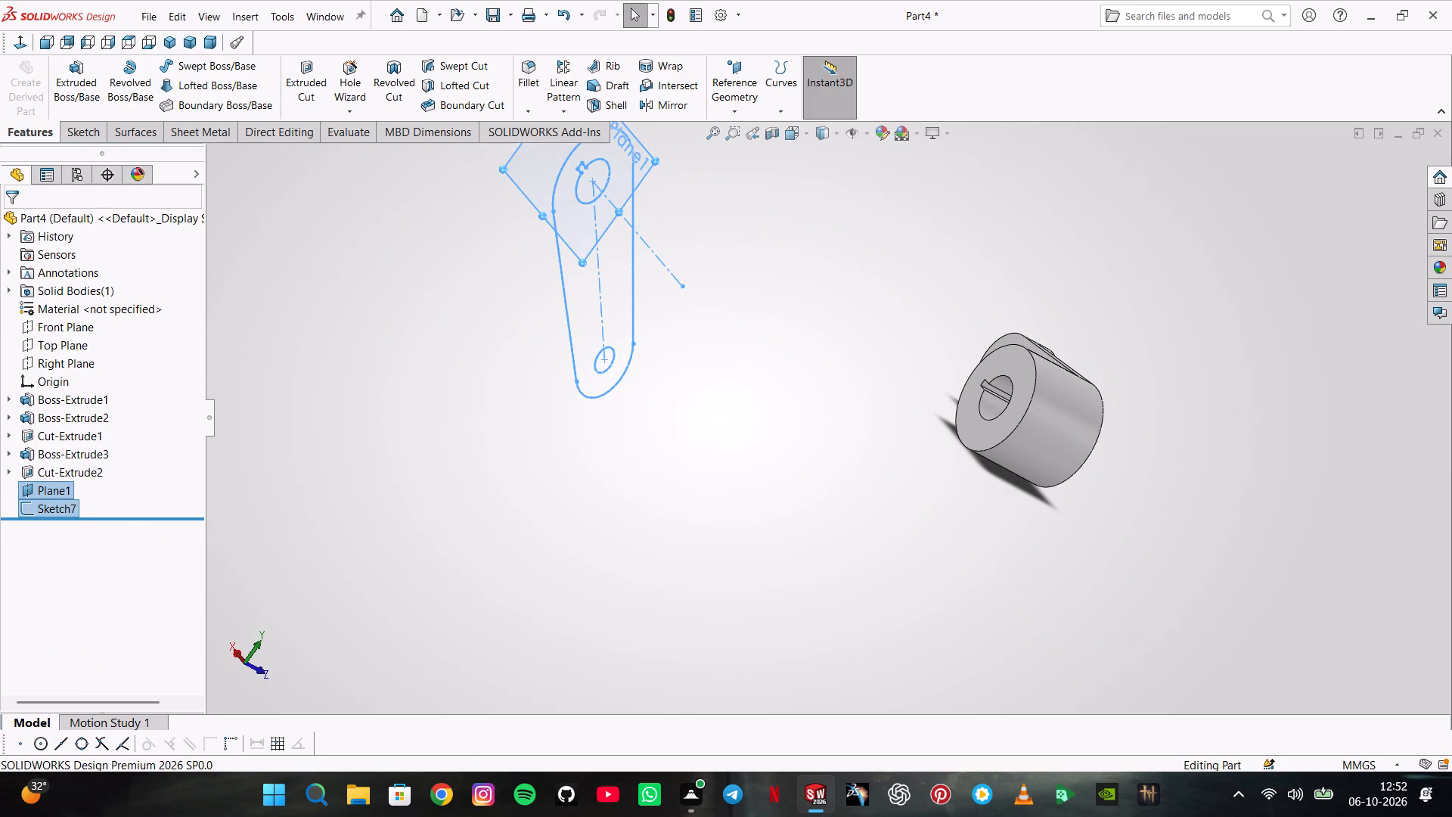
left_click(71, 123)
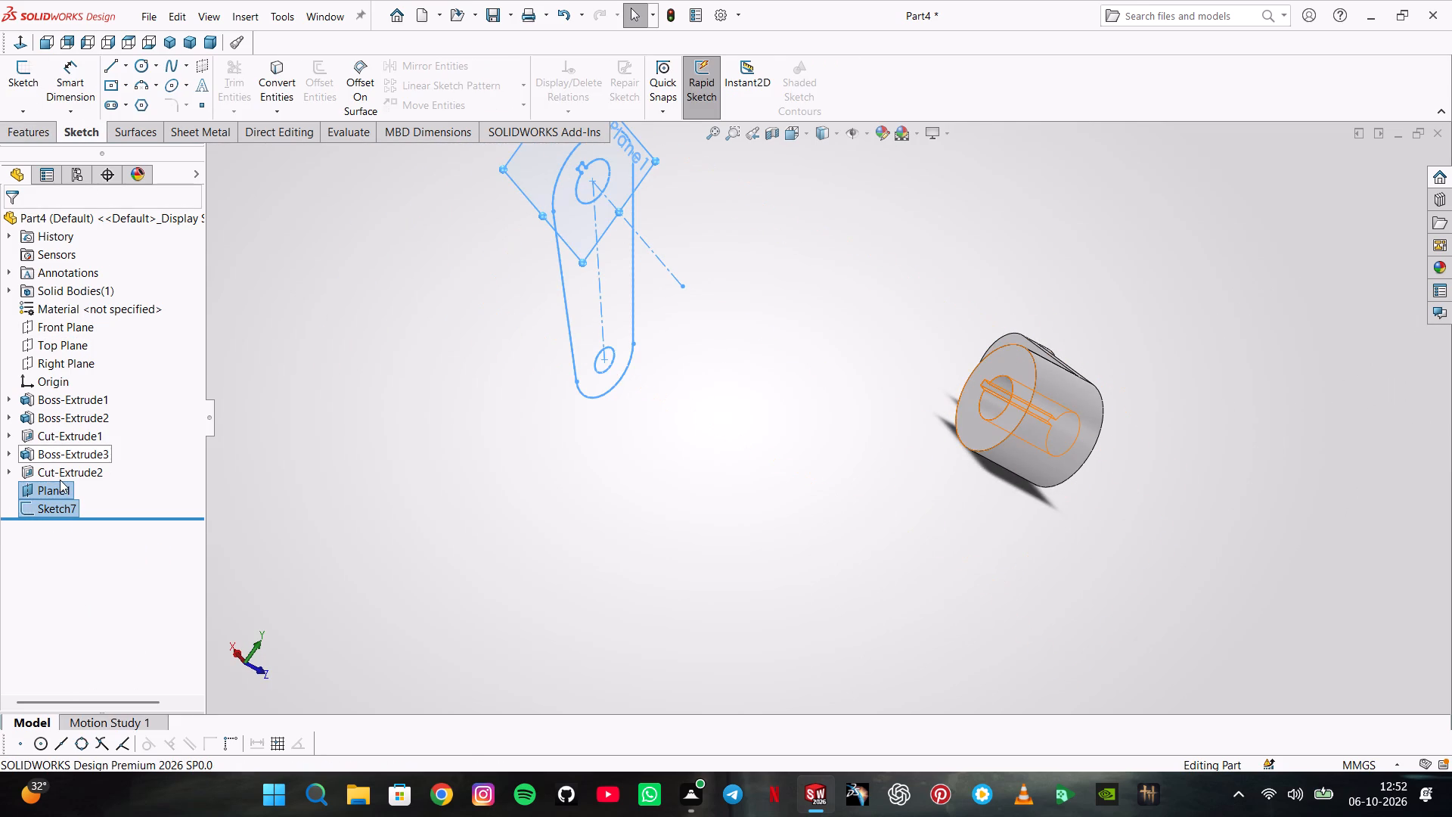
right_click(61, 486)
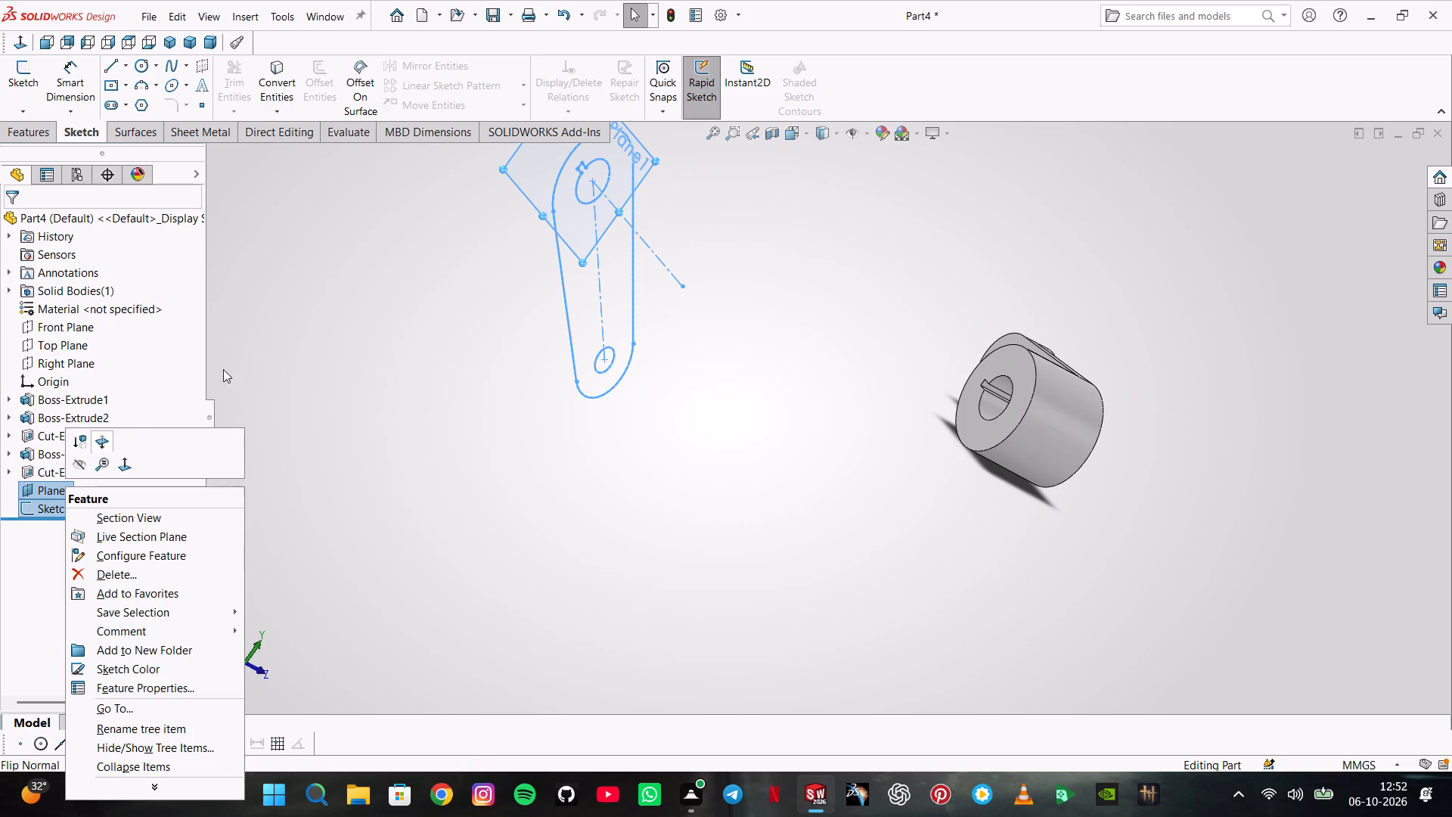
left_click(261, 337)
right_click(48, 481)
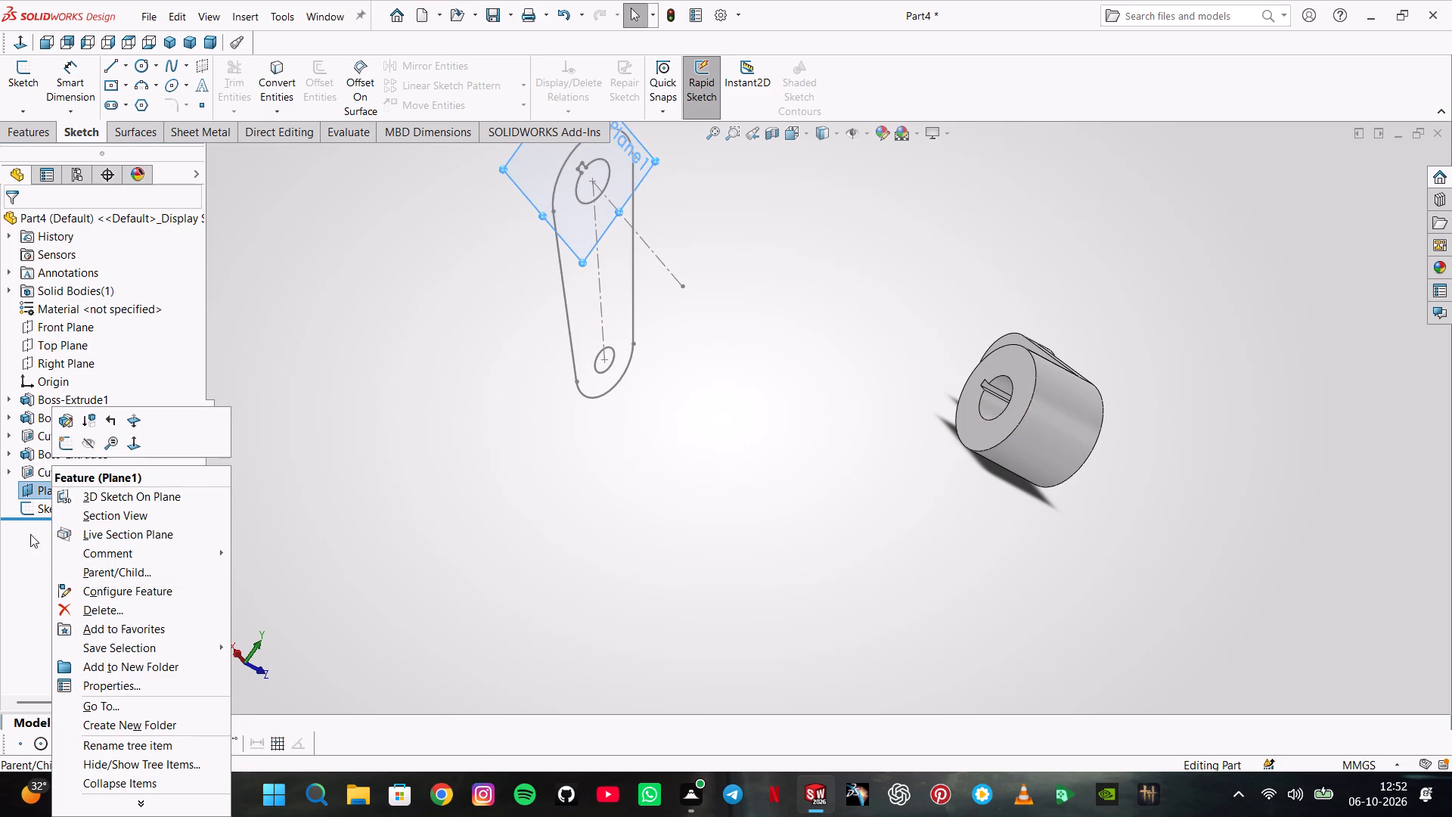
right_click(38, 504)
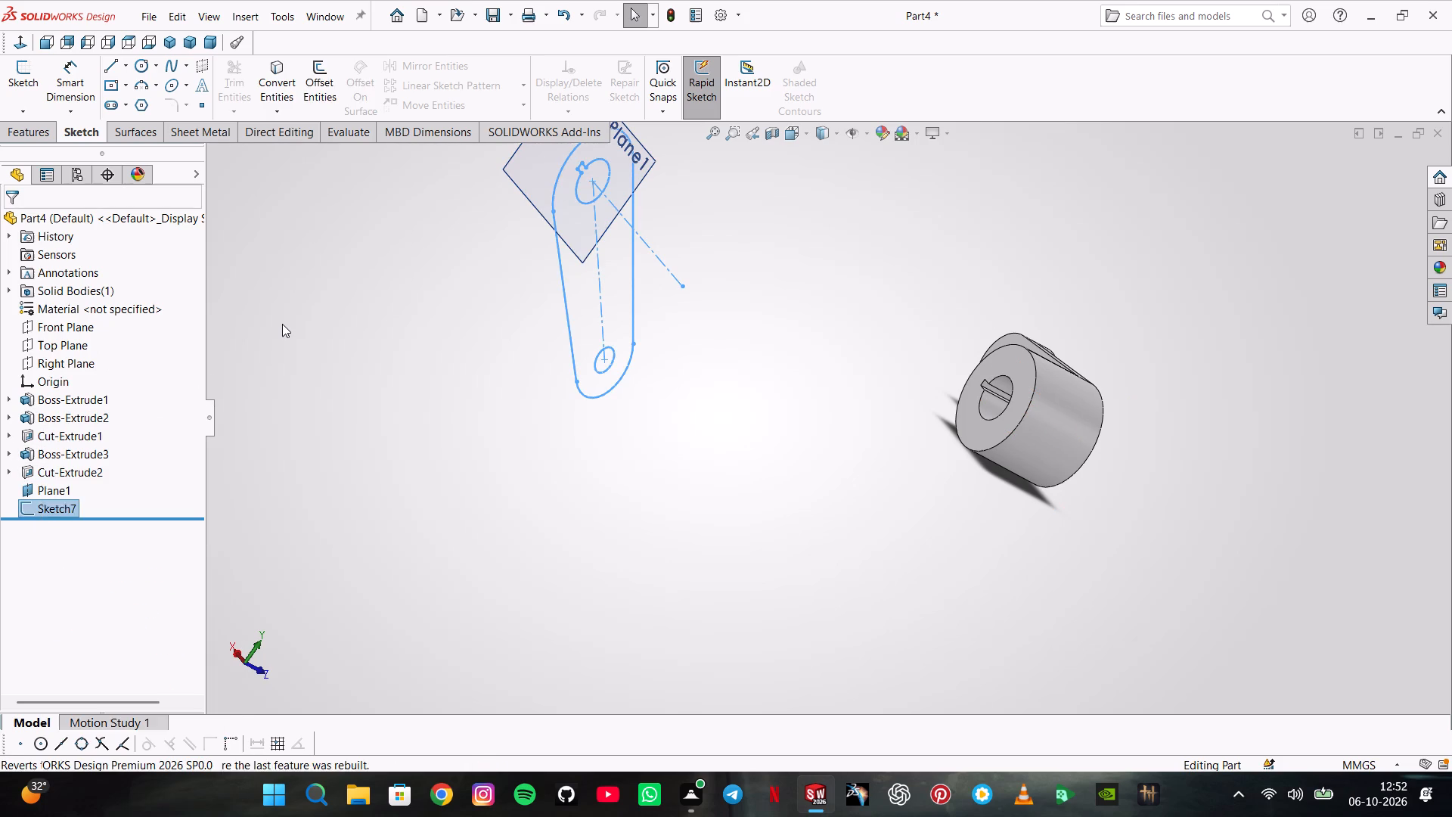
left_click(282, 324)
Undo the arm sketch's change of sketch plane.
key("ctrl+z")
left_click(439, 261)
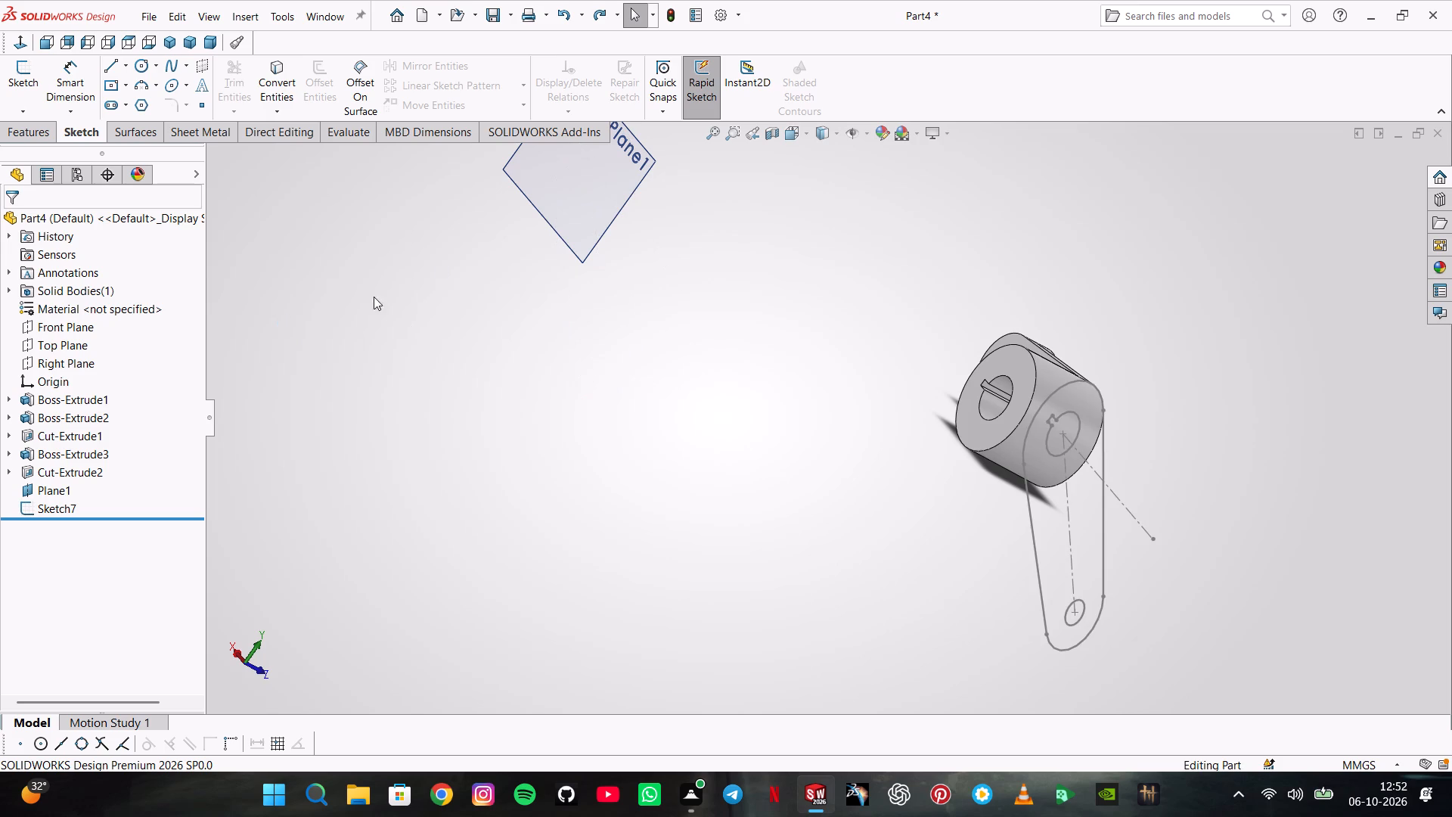
Set the offset distance of reference plane Plane1 from the boss face to 50 mm.
right_click(44, 494)
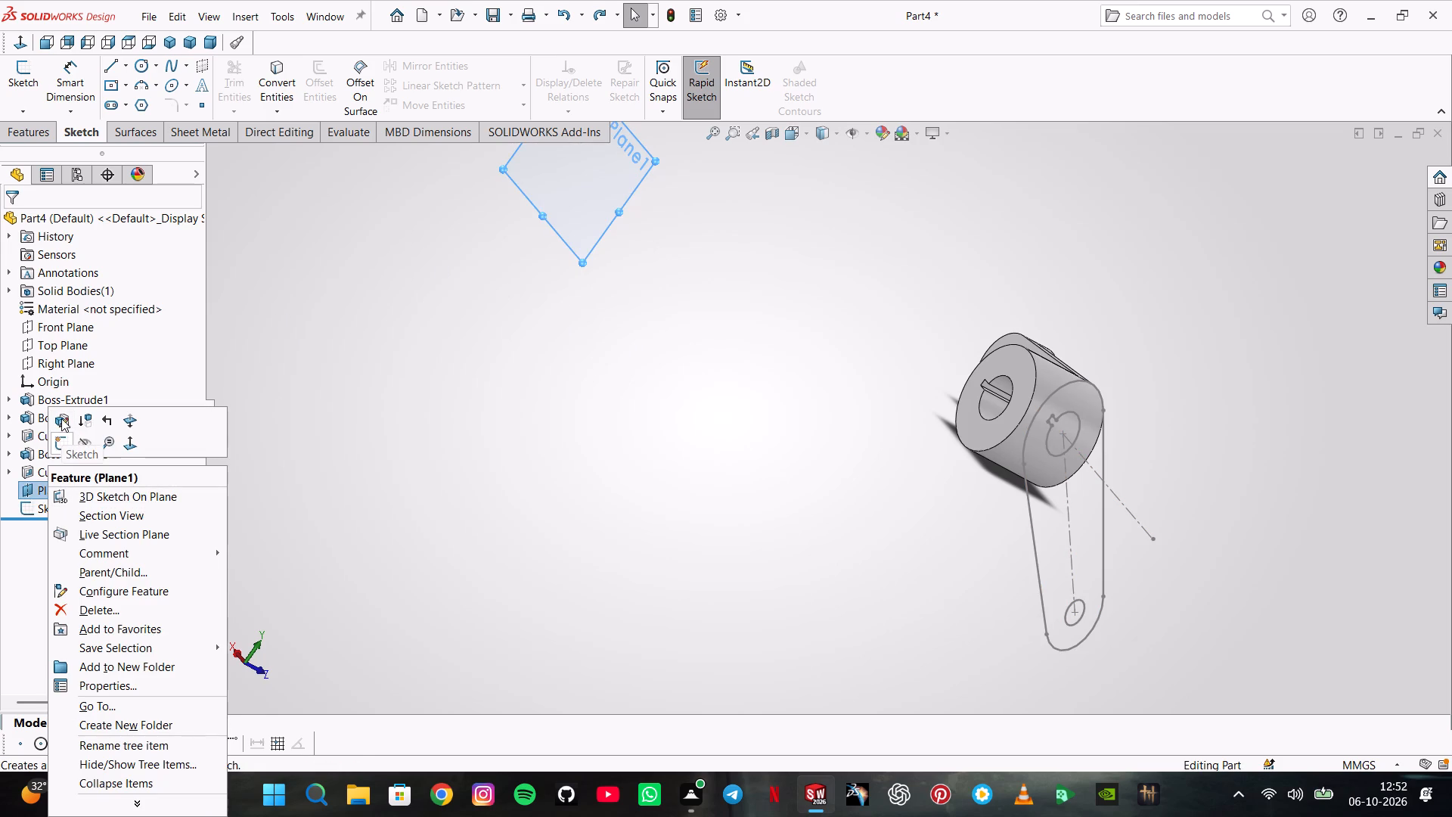
left_click(61, 418)
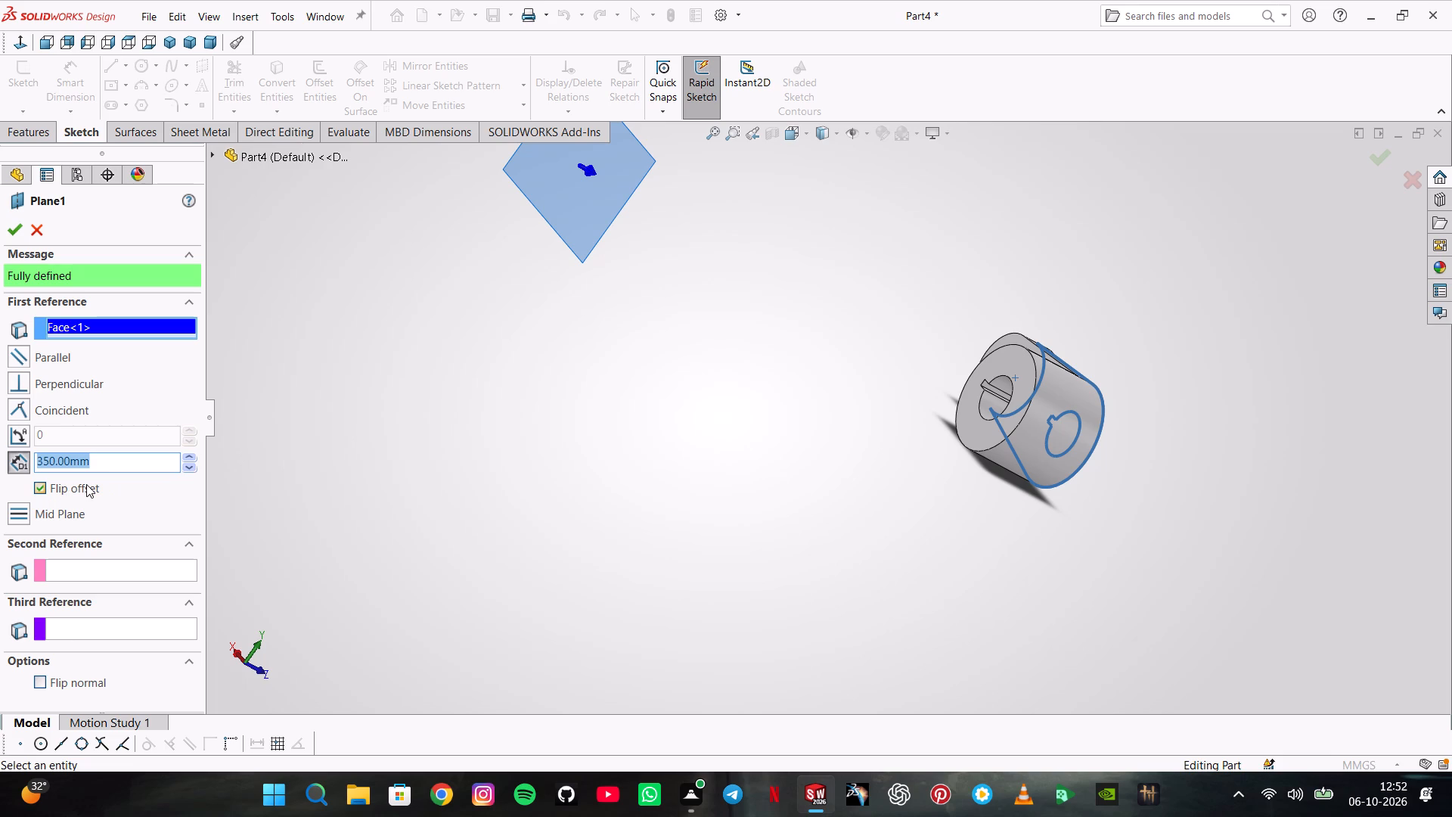
type("50")
key("Return")
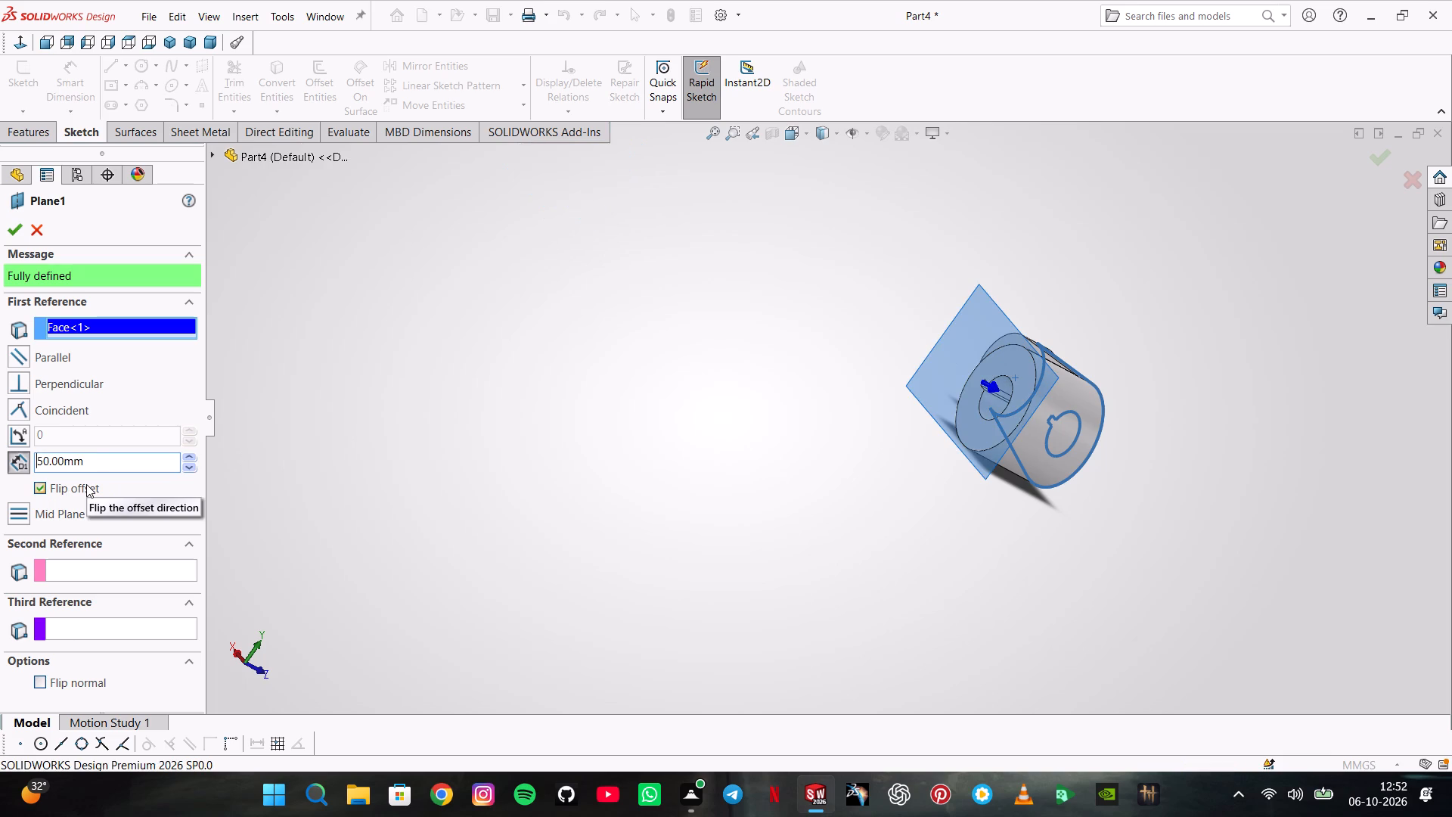
middle_click_drag(1016, 467, 977, 405)
scroll(976, 399, "down", 4)
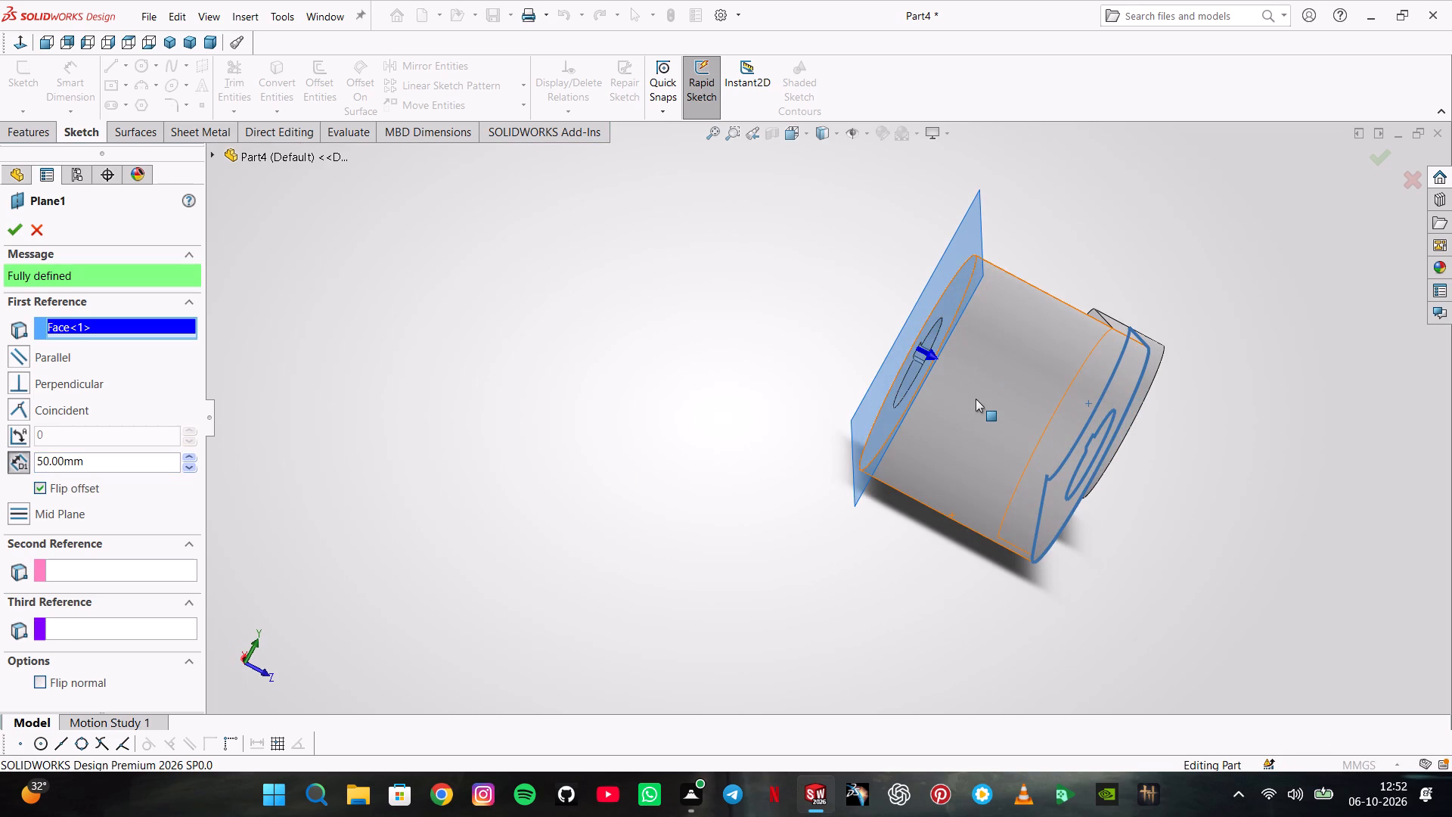
key("Return")
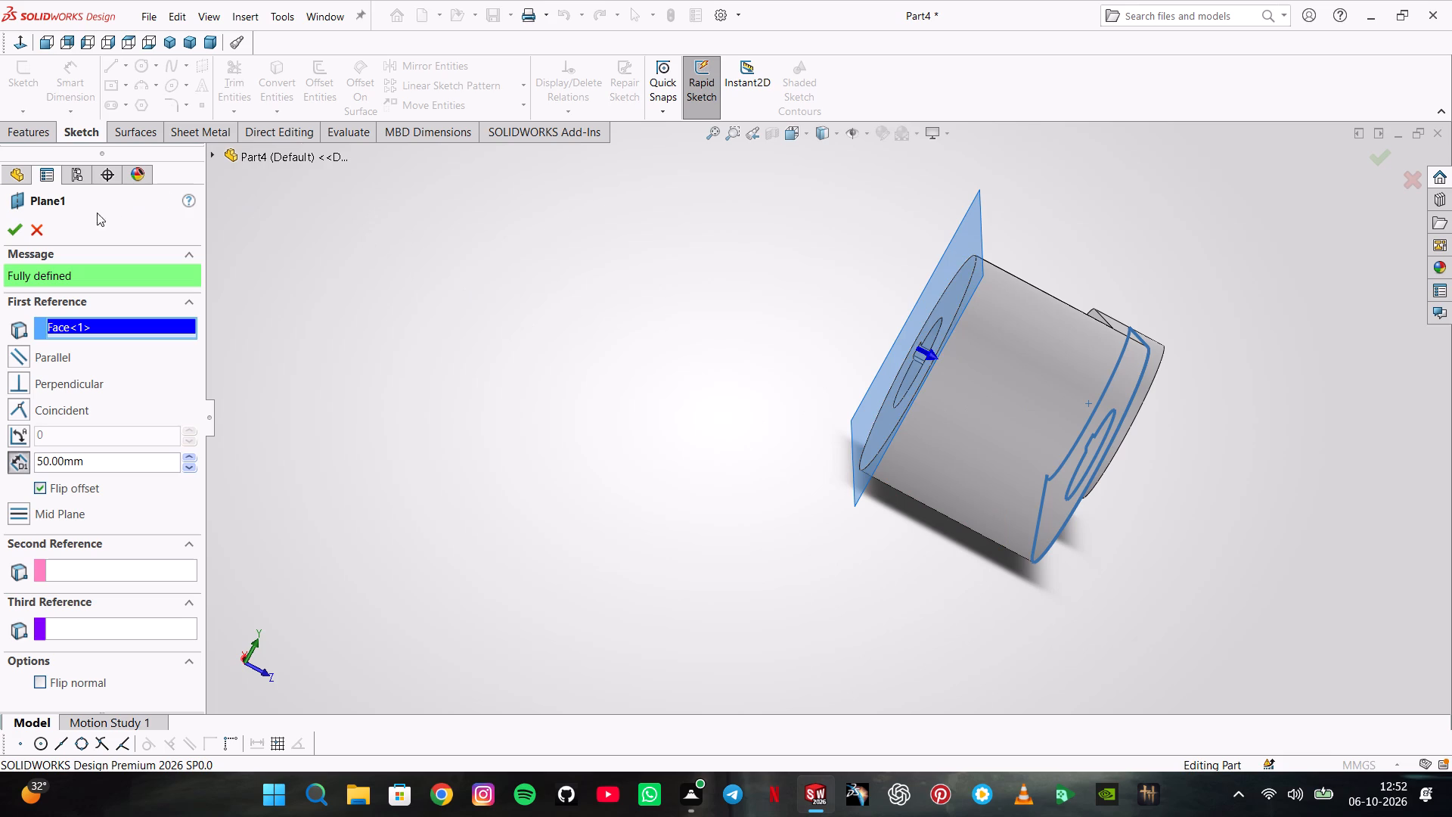
left_click(8, 235)
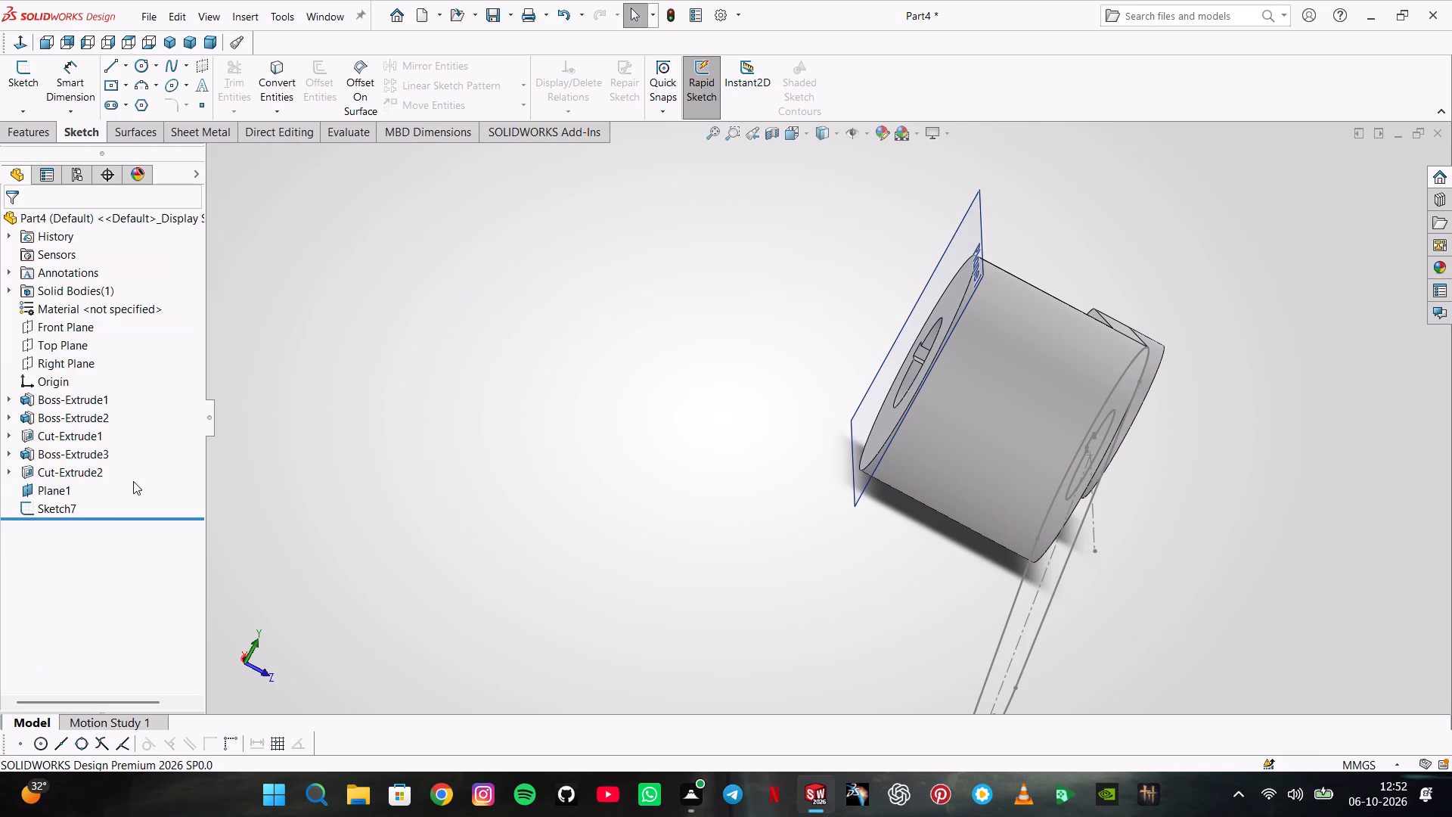
Change the second arm sketch's plane from the Front Plane to Plane1.
right_click(35, 520)
right_click(48, 513)
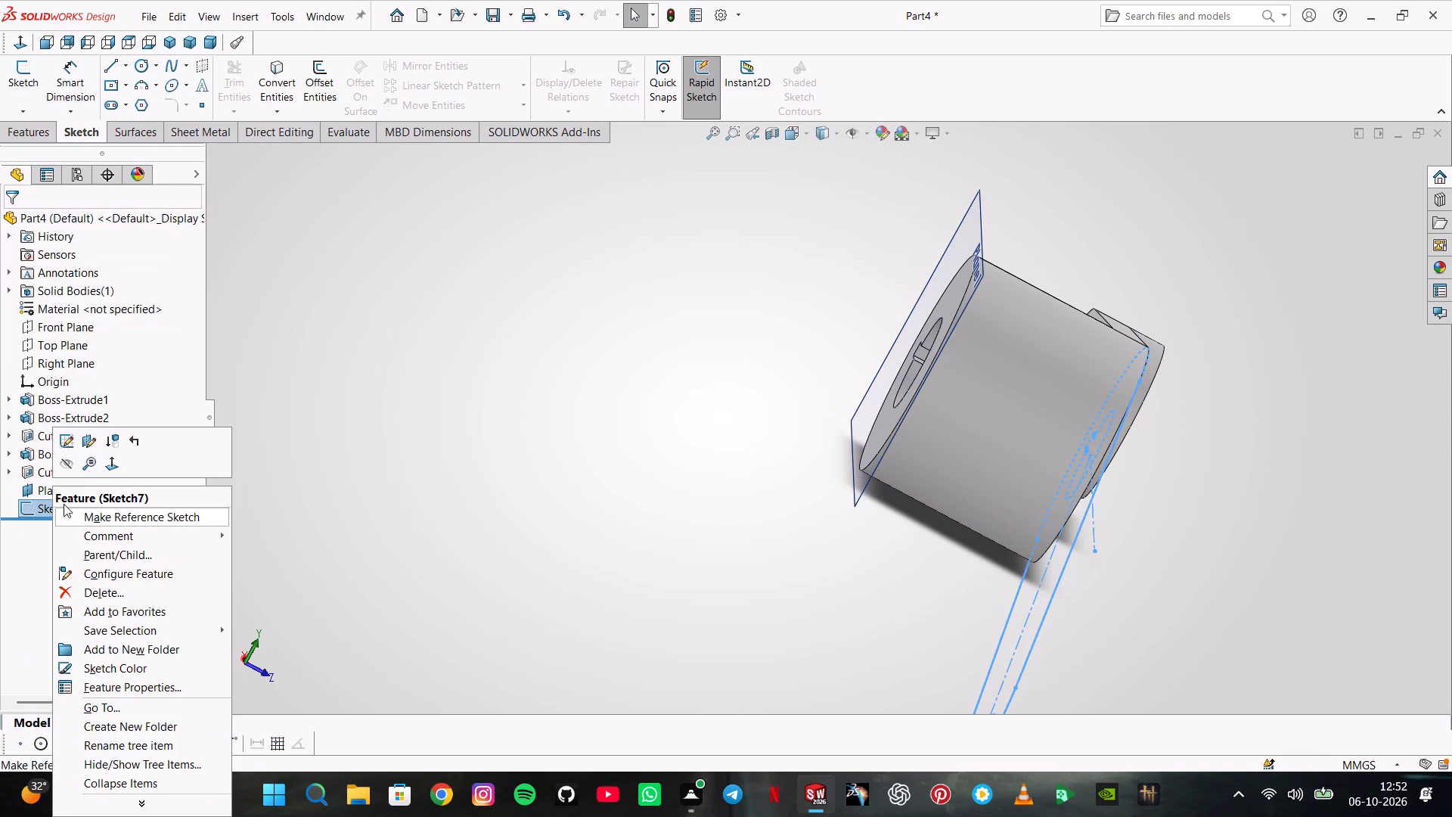
left_click(93, 440)
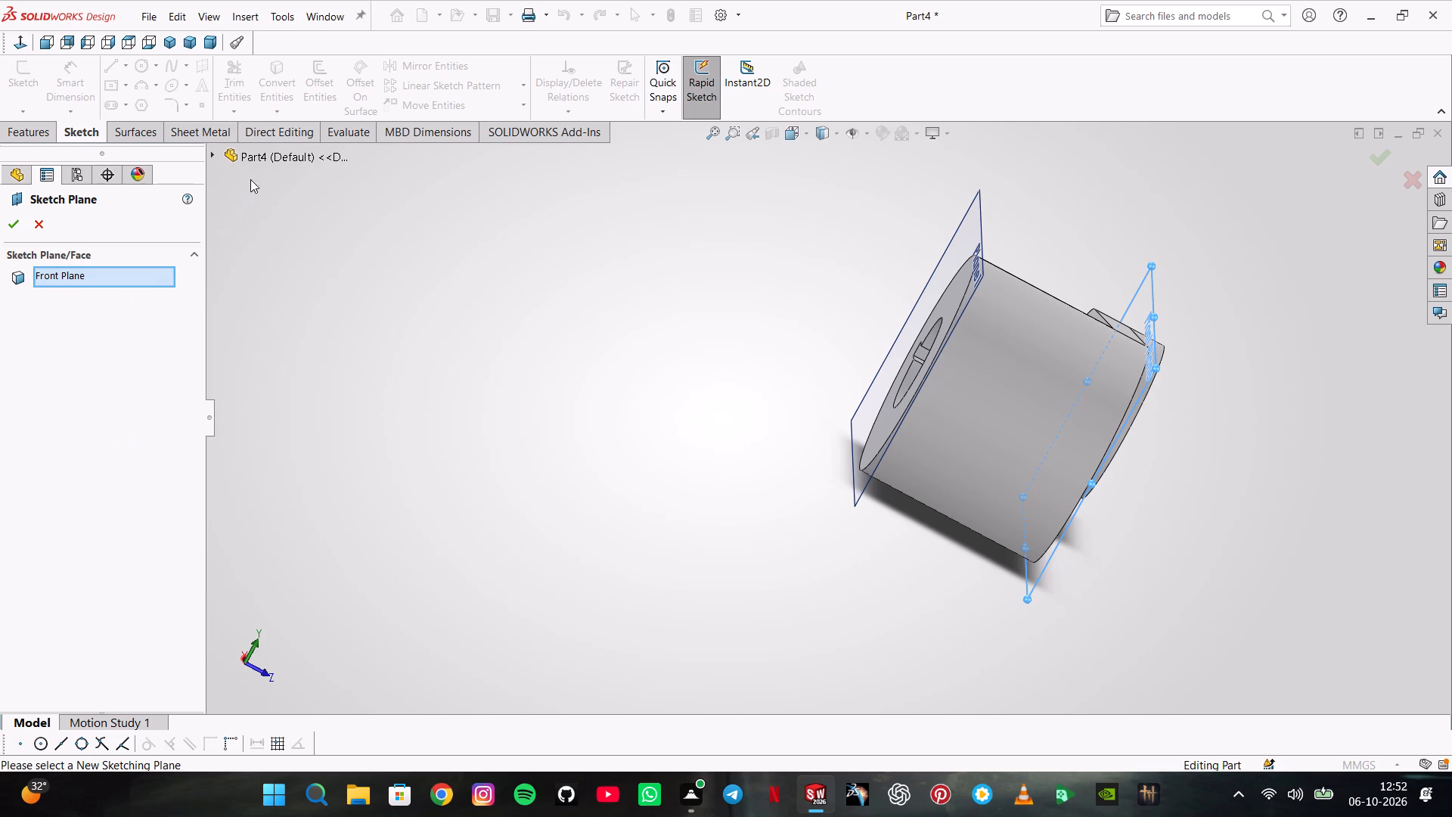
left_click(214, 155)
left_click(272, 418)
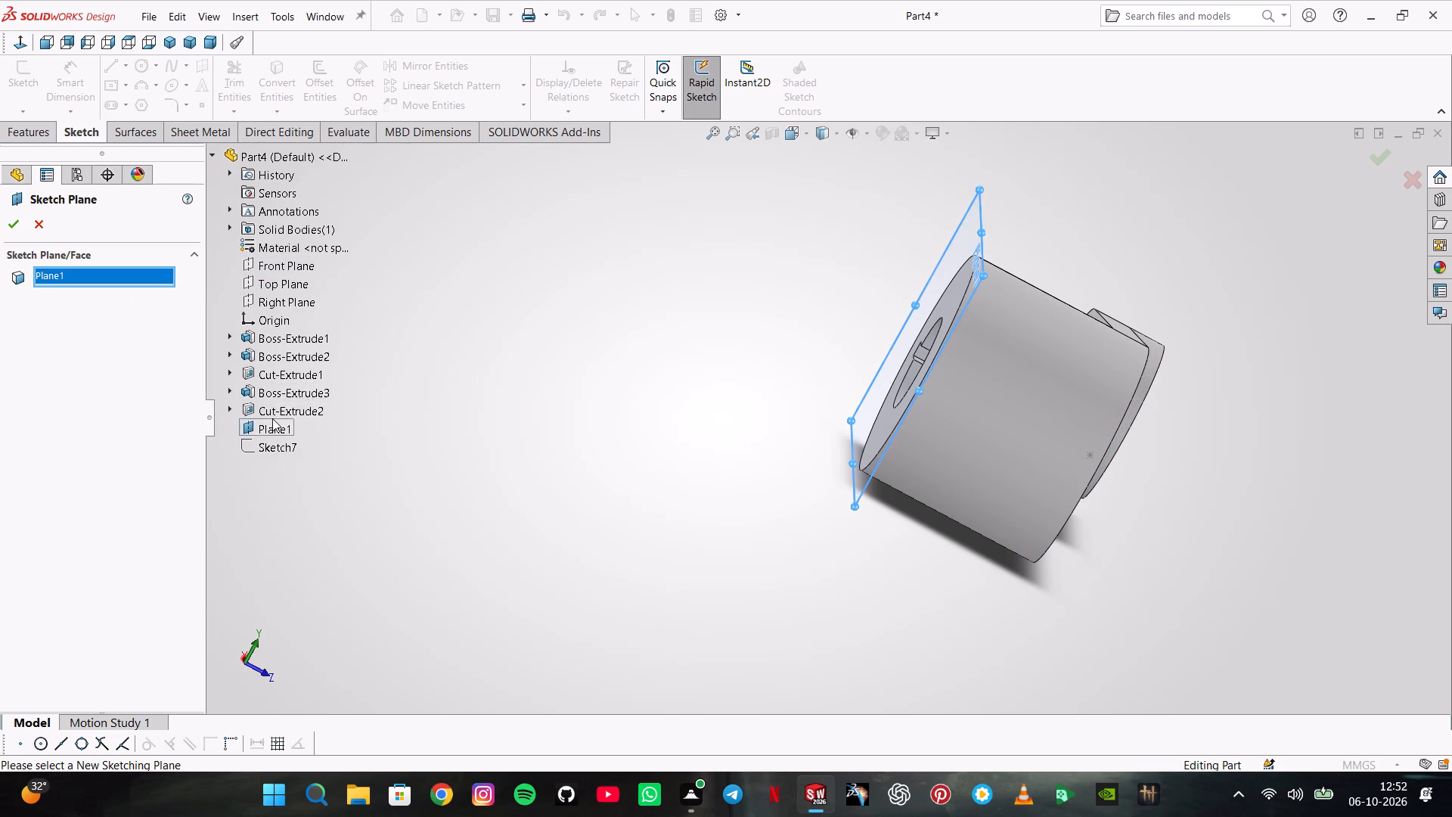
left_click(9, 223)
left_click(728, 235)
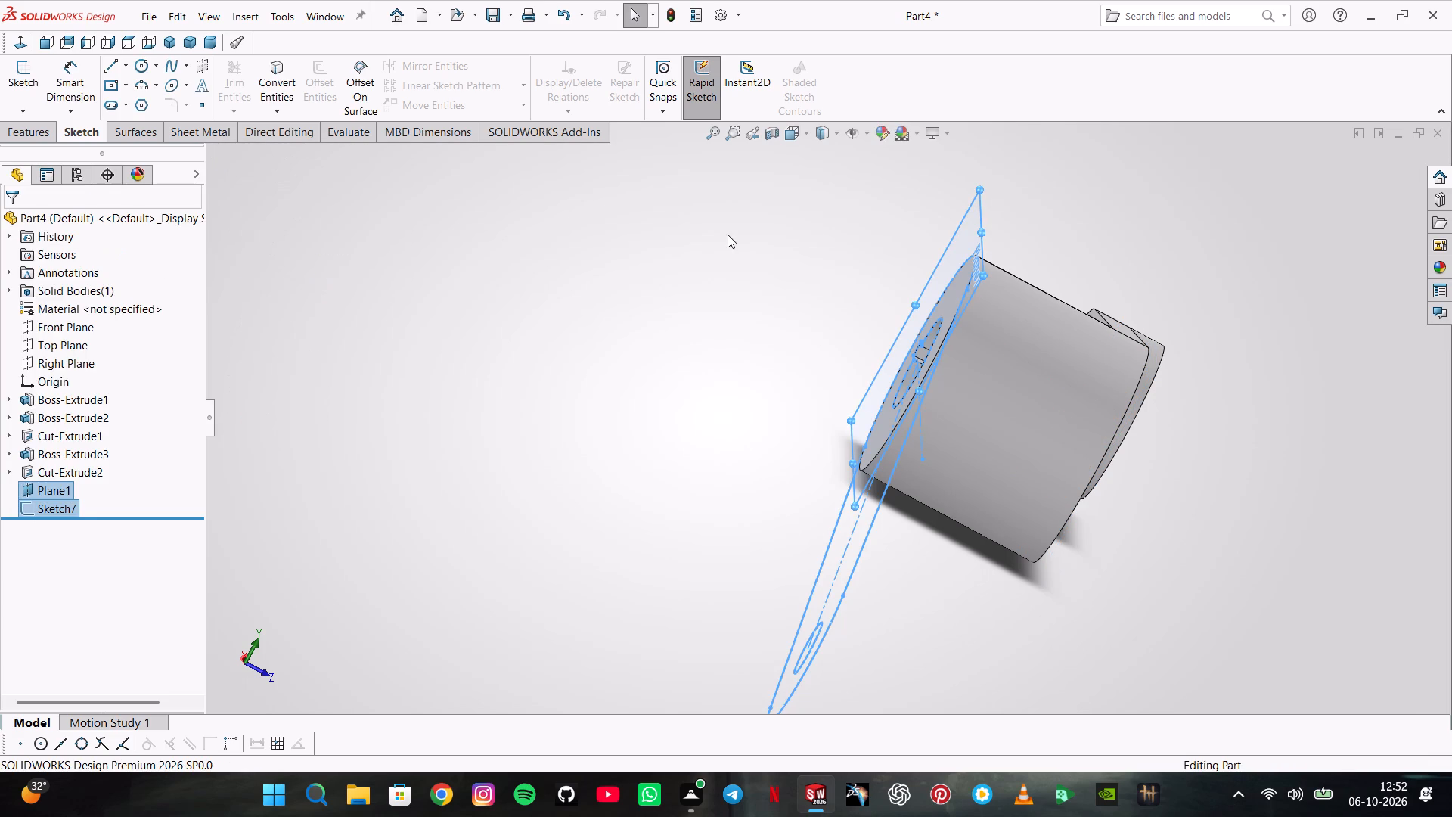
middle_click_drag(734, 237, 761, 269)
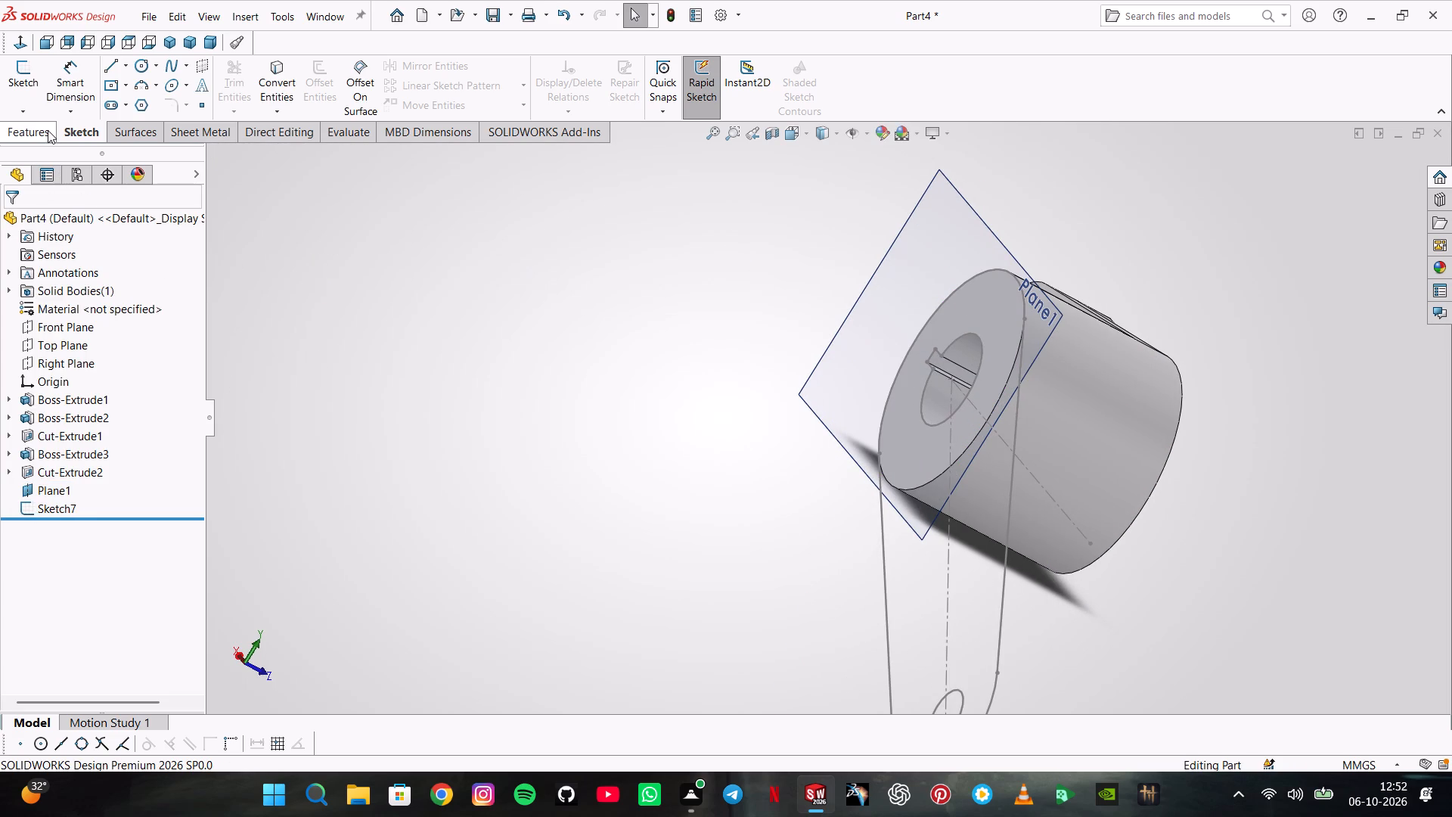
Extrude the second arm sketch as a blind boss 10 mm deep in the reversed direction, merged with the body.
left_click(48, 130)
left_click(79, 500)
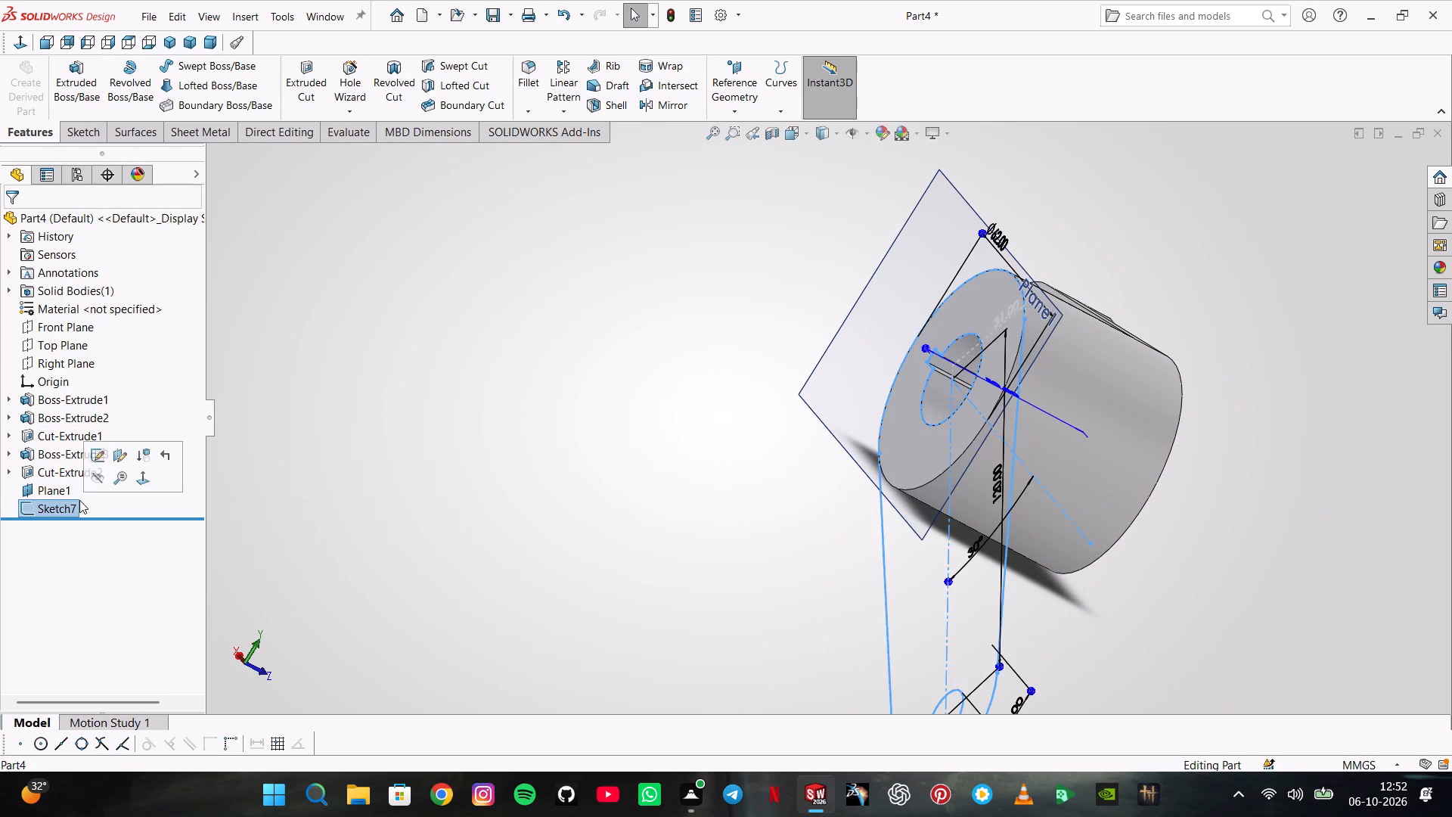
left_click(93, 461)
left_click(88, 89)
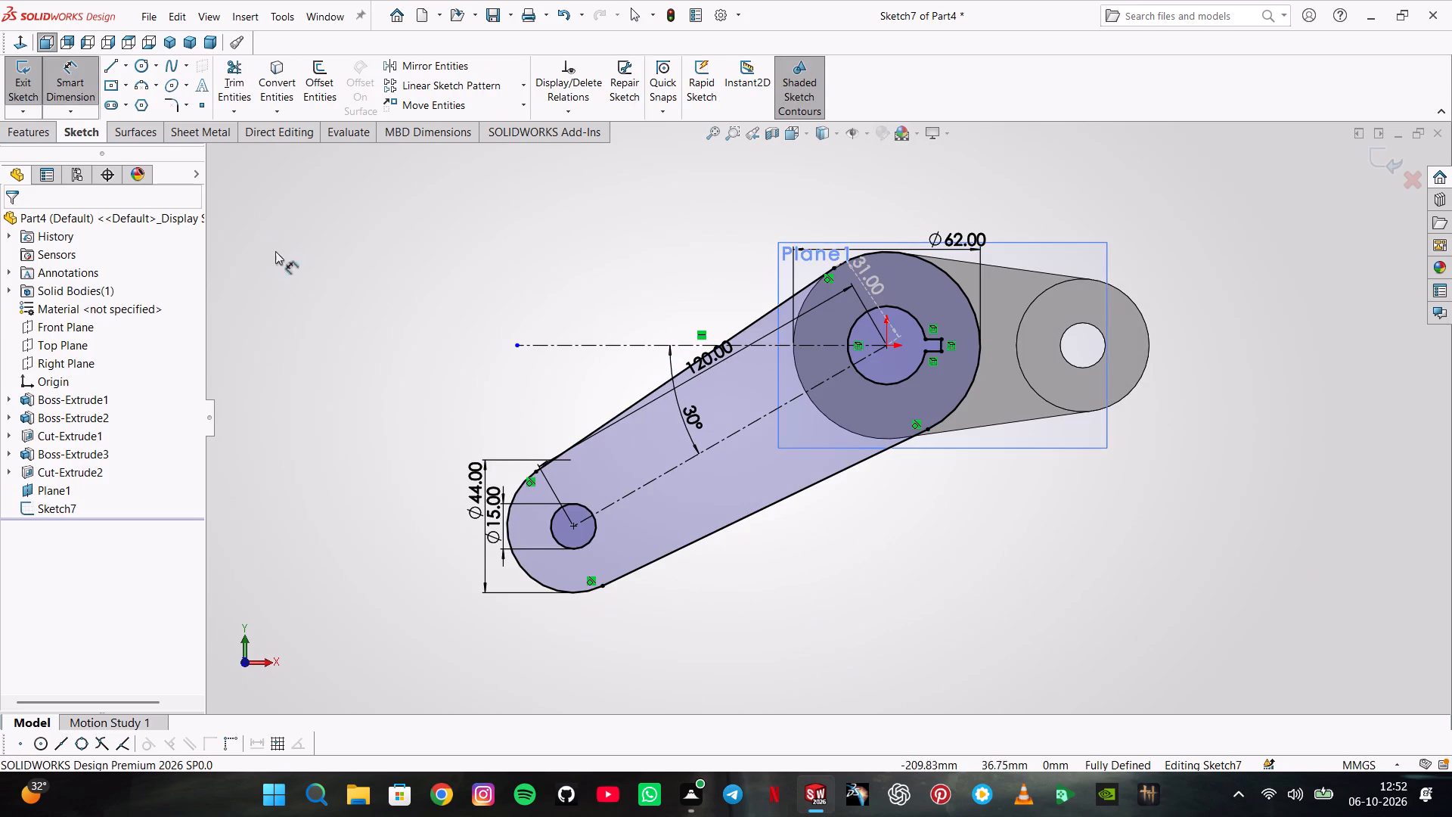
middle_click_drag(383, 332, 442, 369)
left_click(51, 118)
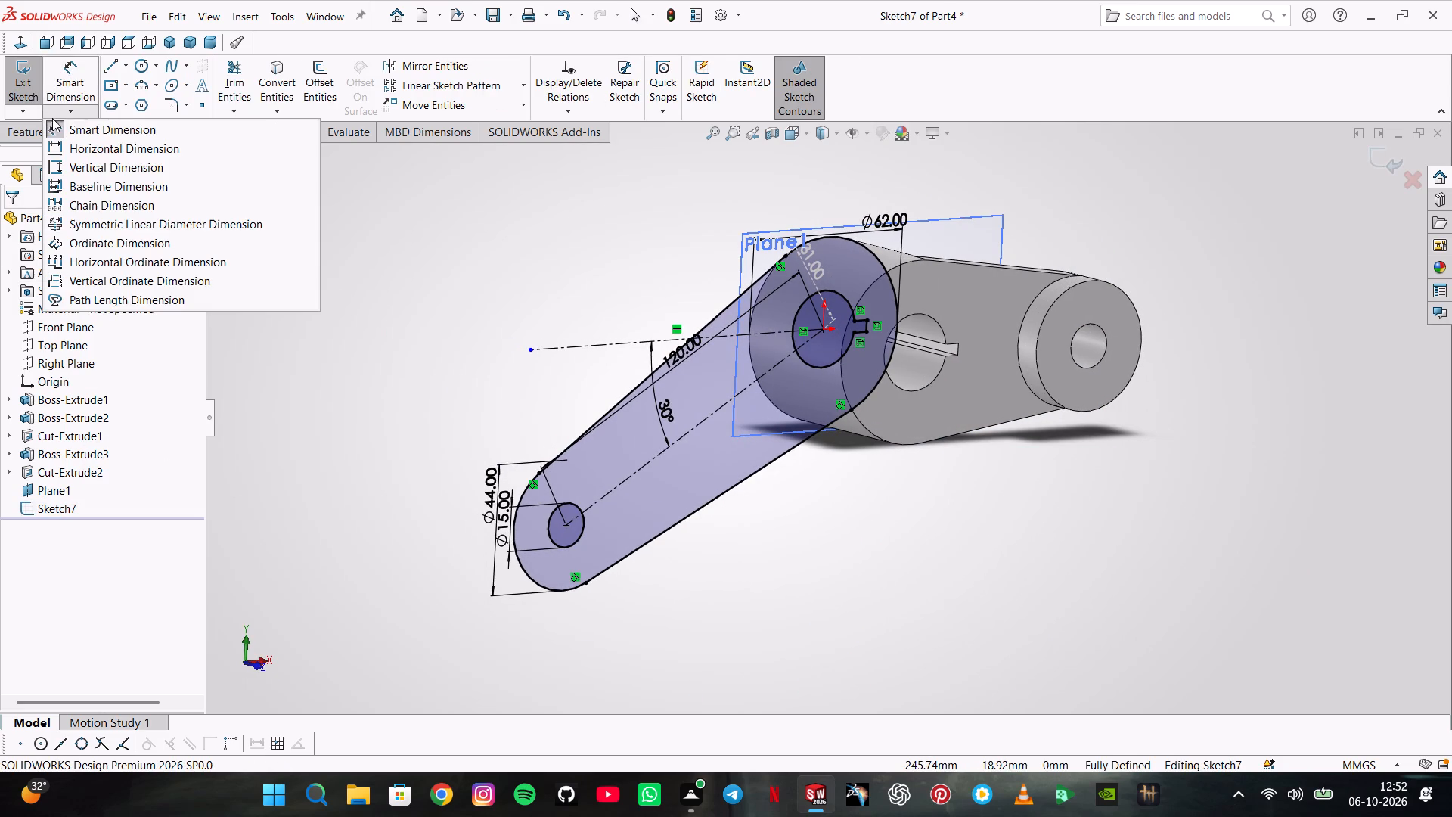
left_click(35, 132)
left_click(74, 94)
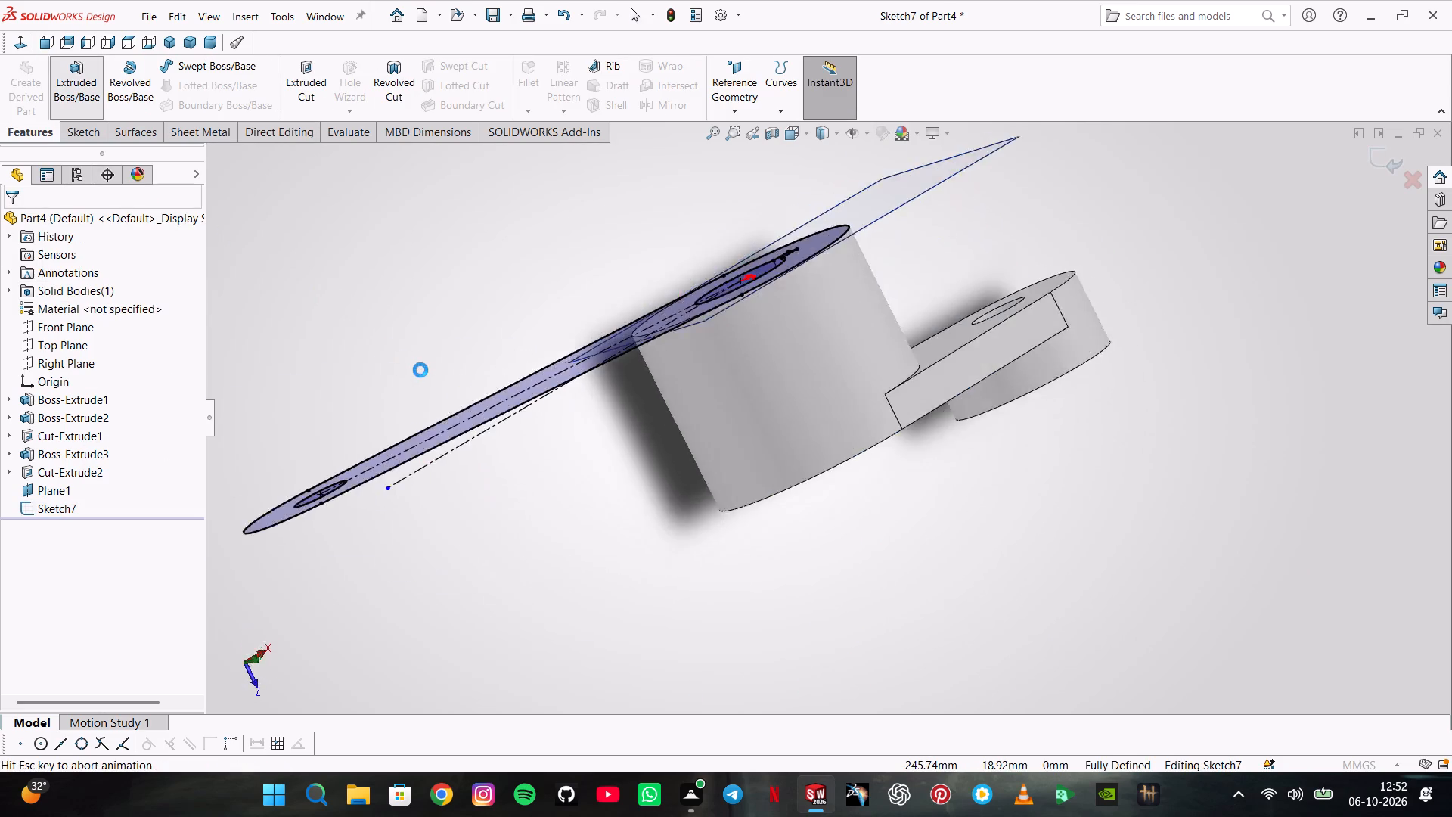
middle_click_drag(422, 371, 441, 381)
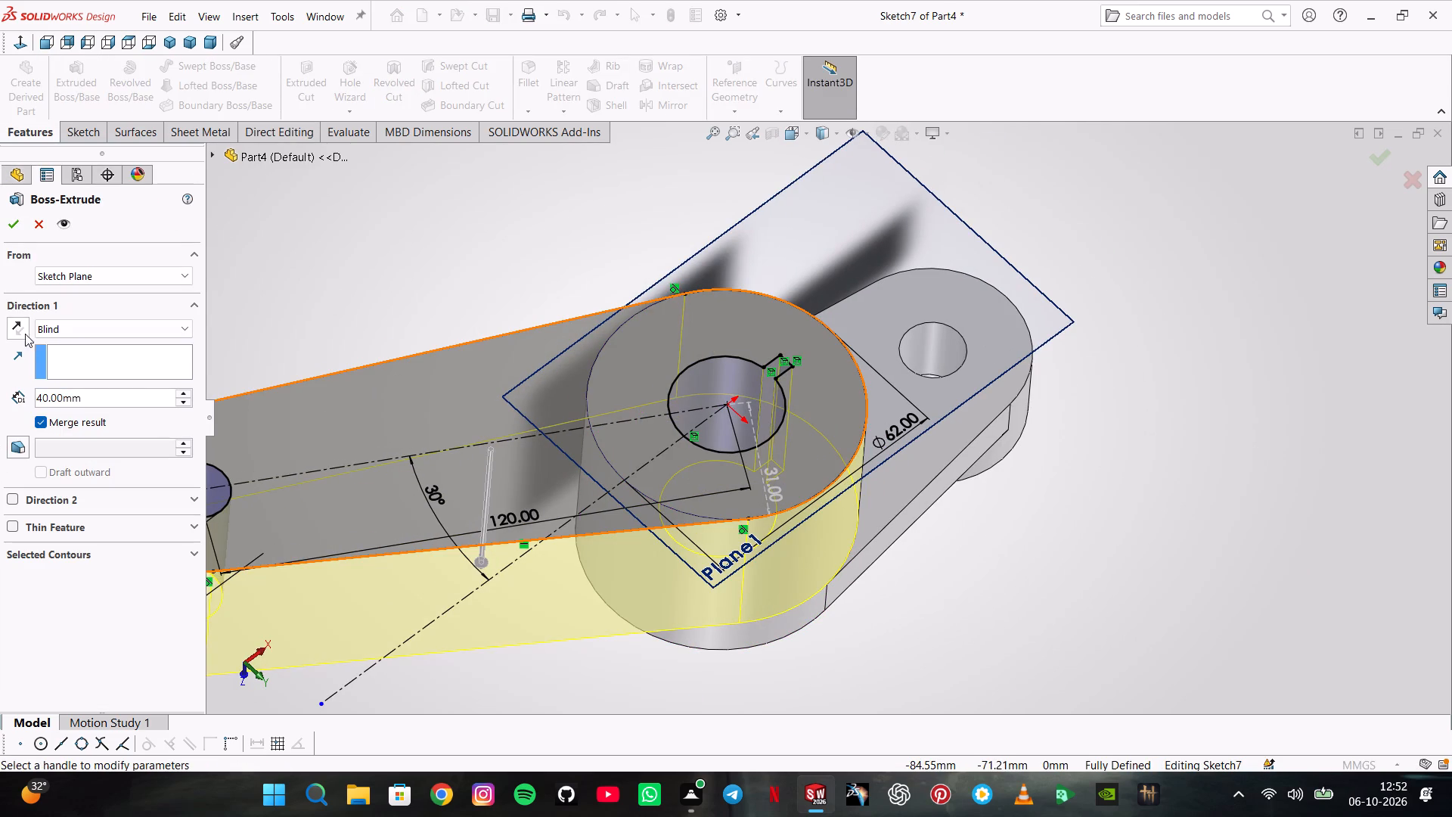
left_click(13, 328)
double_click(107, 401)
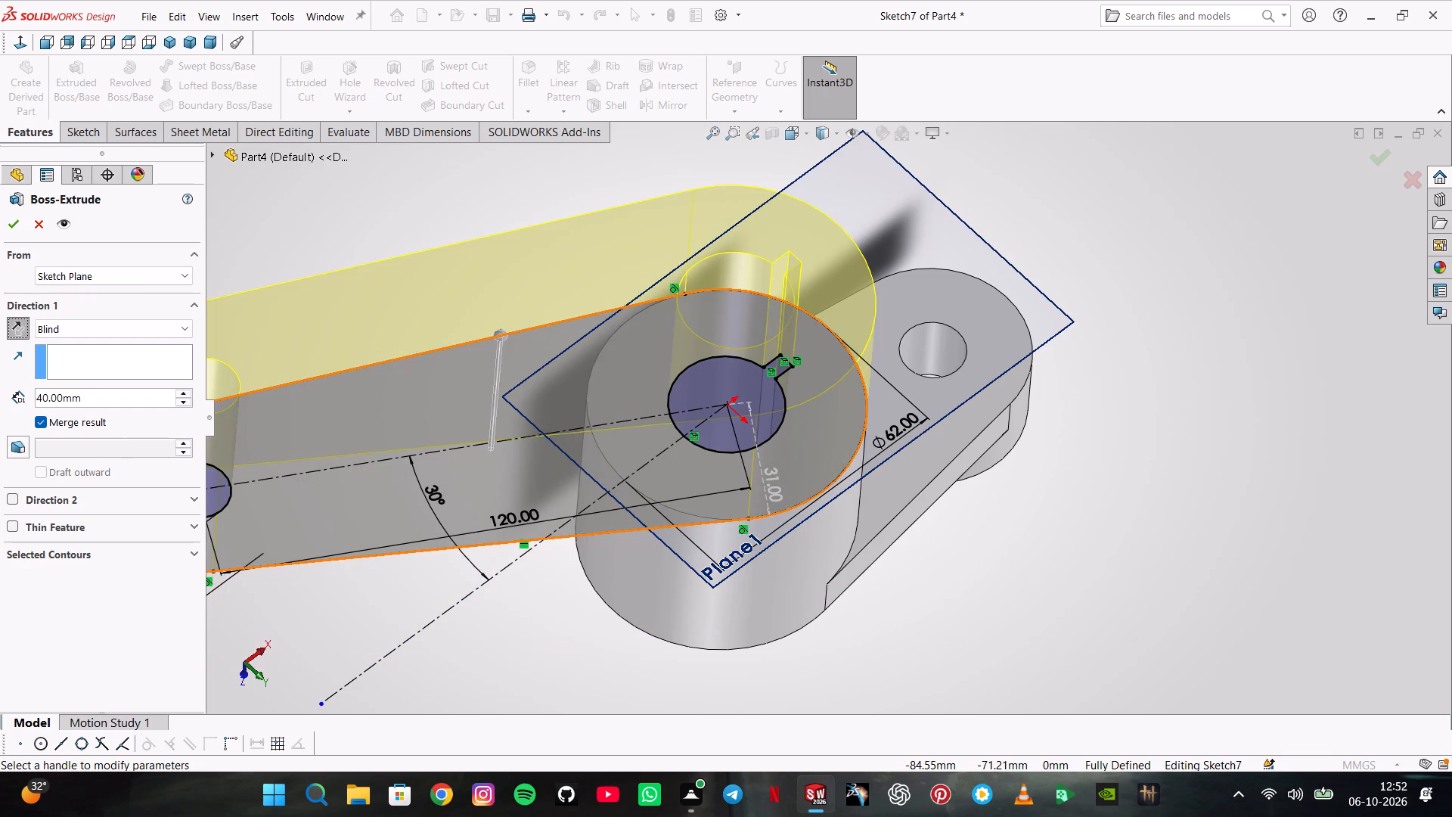
type("10")
key("Return")
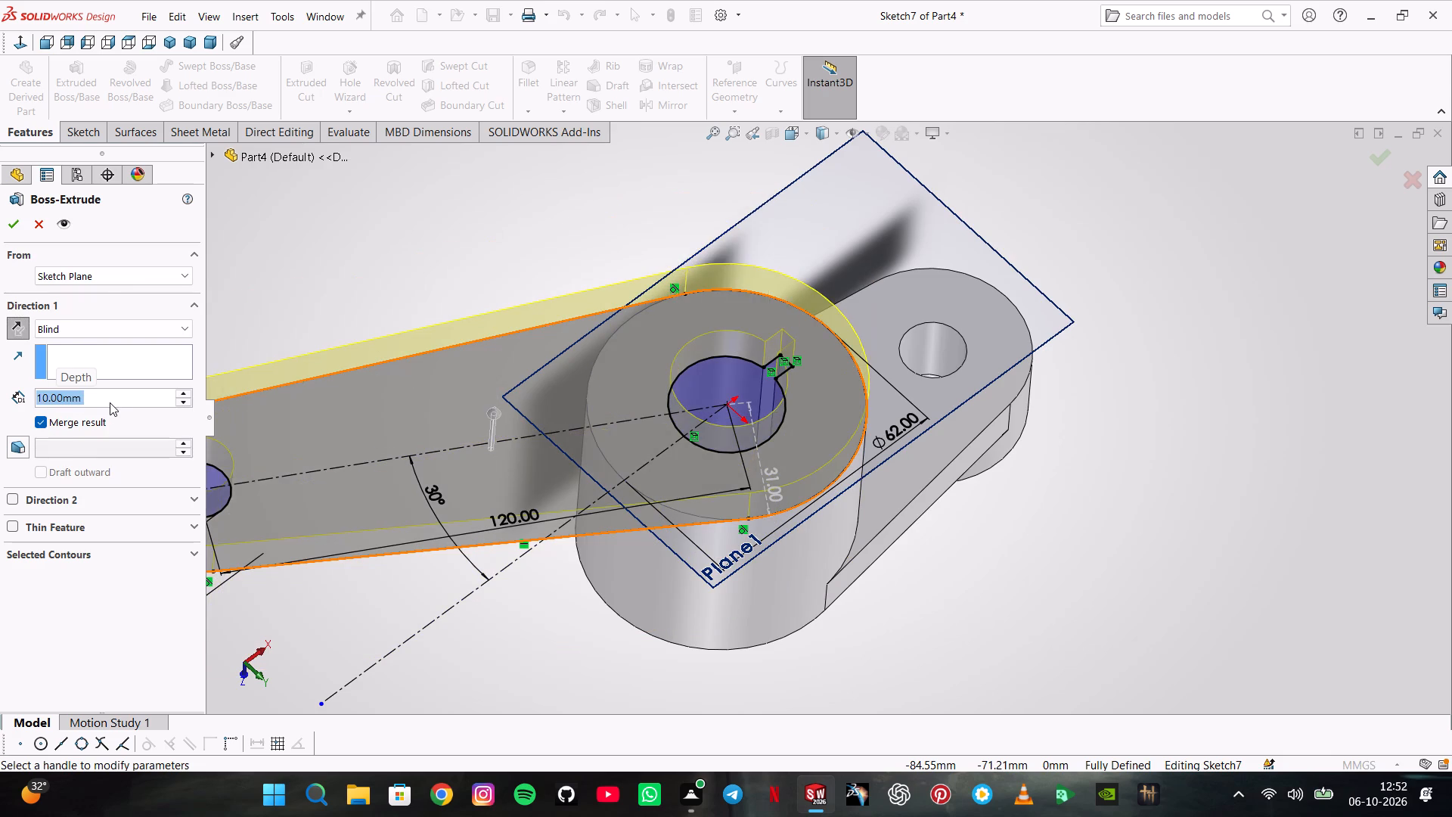
key("Return")
left_click(362, 311)
Hide reference plane Plane1 in the model view.
middle_click_drag(368, 303, 375, 308)
scroll(375, 308, "up", 3)
middle_click_drag(566, 523, 504, 253)
middle_click_drag(631, 561, 644, 261)
right_click(800, 482)
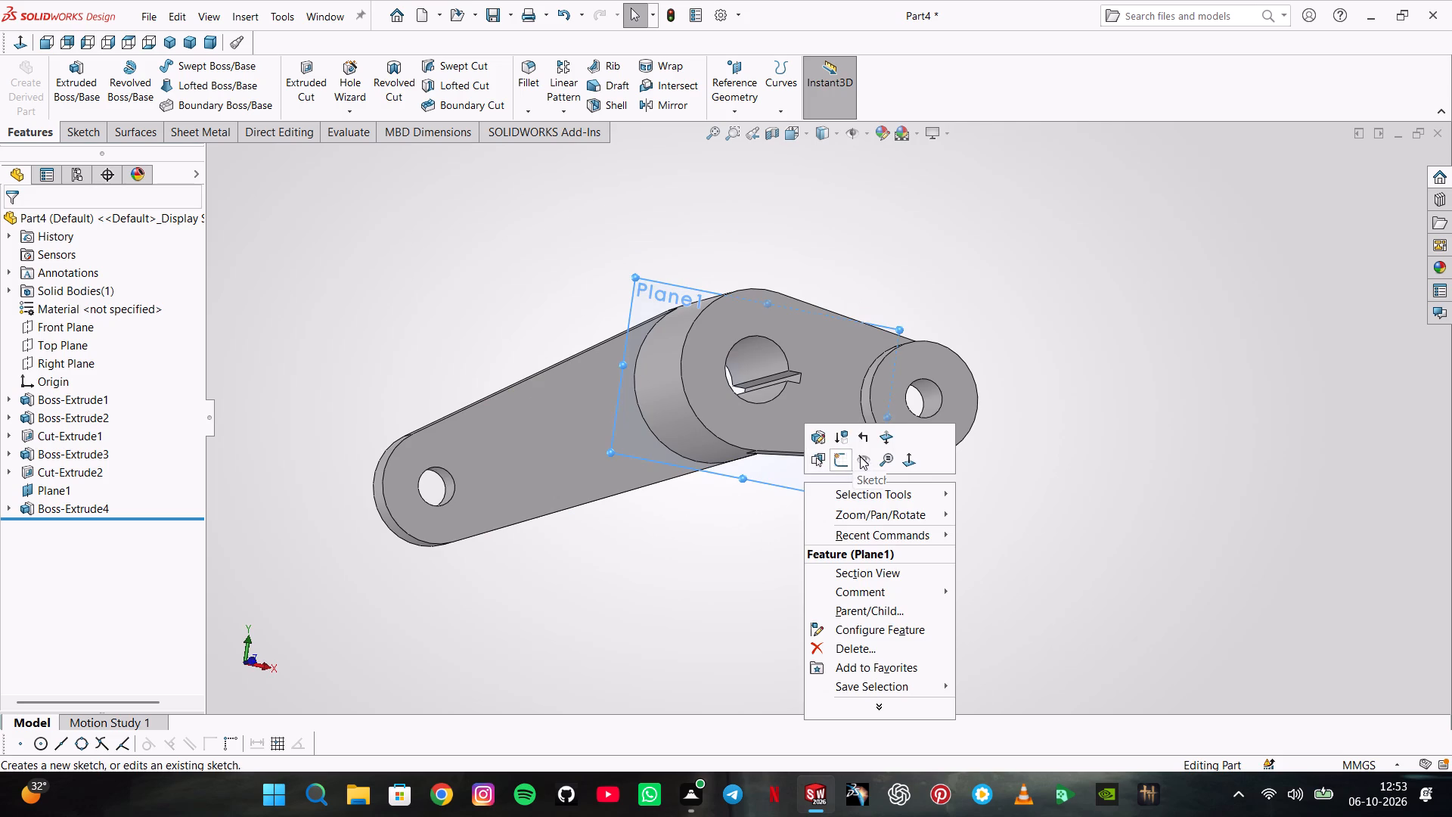
left_click(860, 456)
middle_click_drag(708, 519, 670, 405)
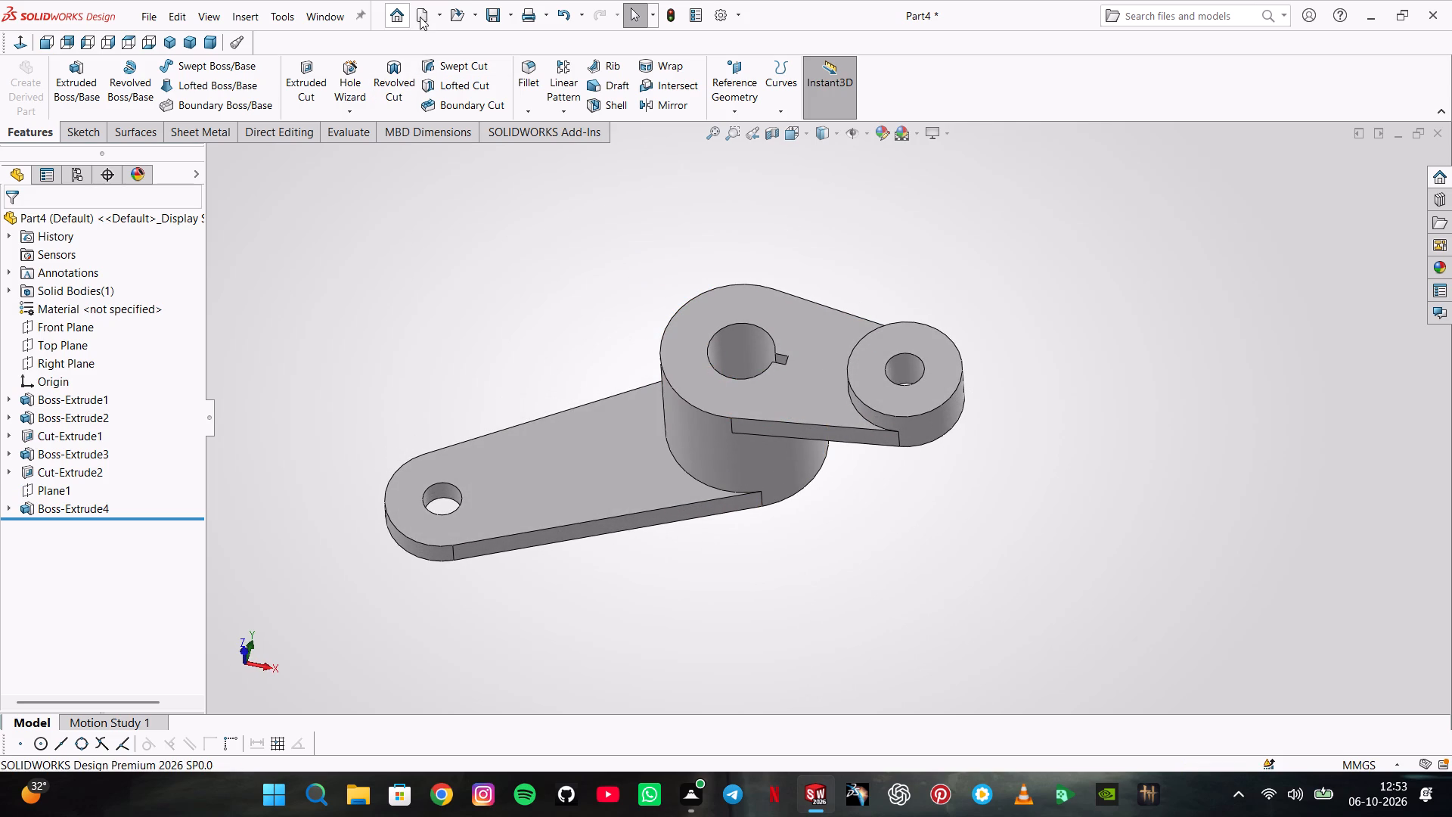
Save the part as Part55 in the LEVEL4 folder.
left_click(493, 11)
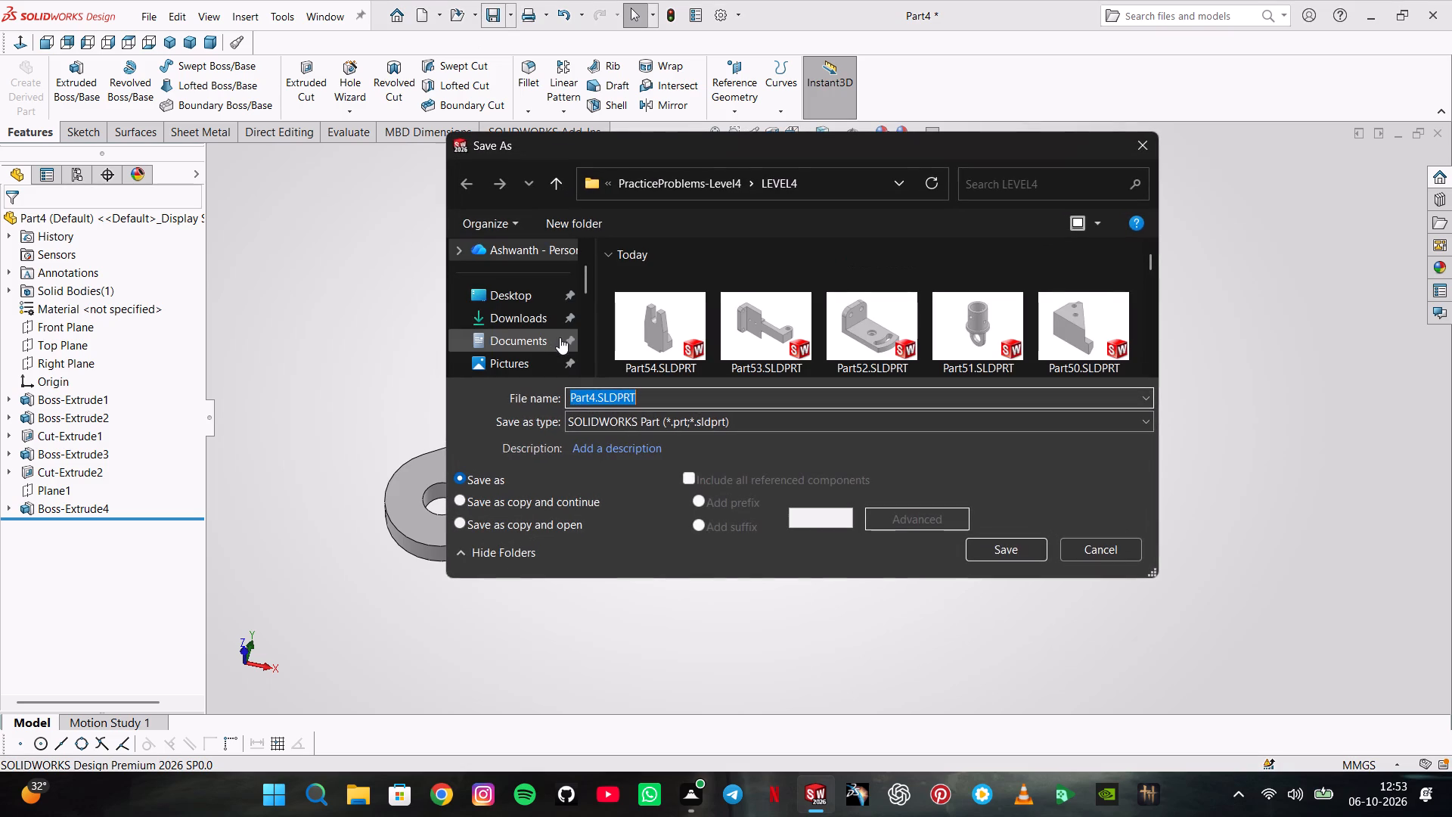
left_click(594, 394)
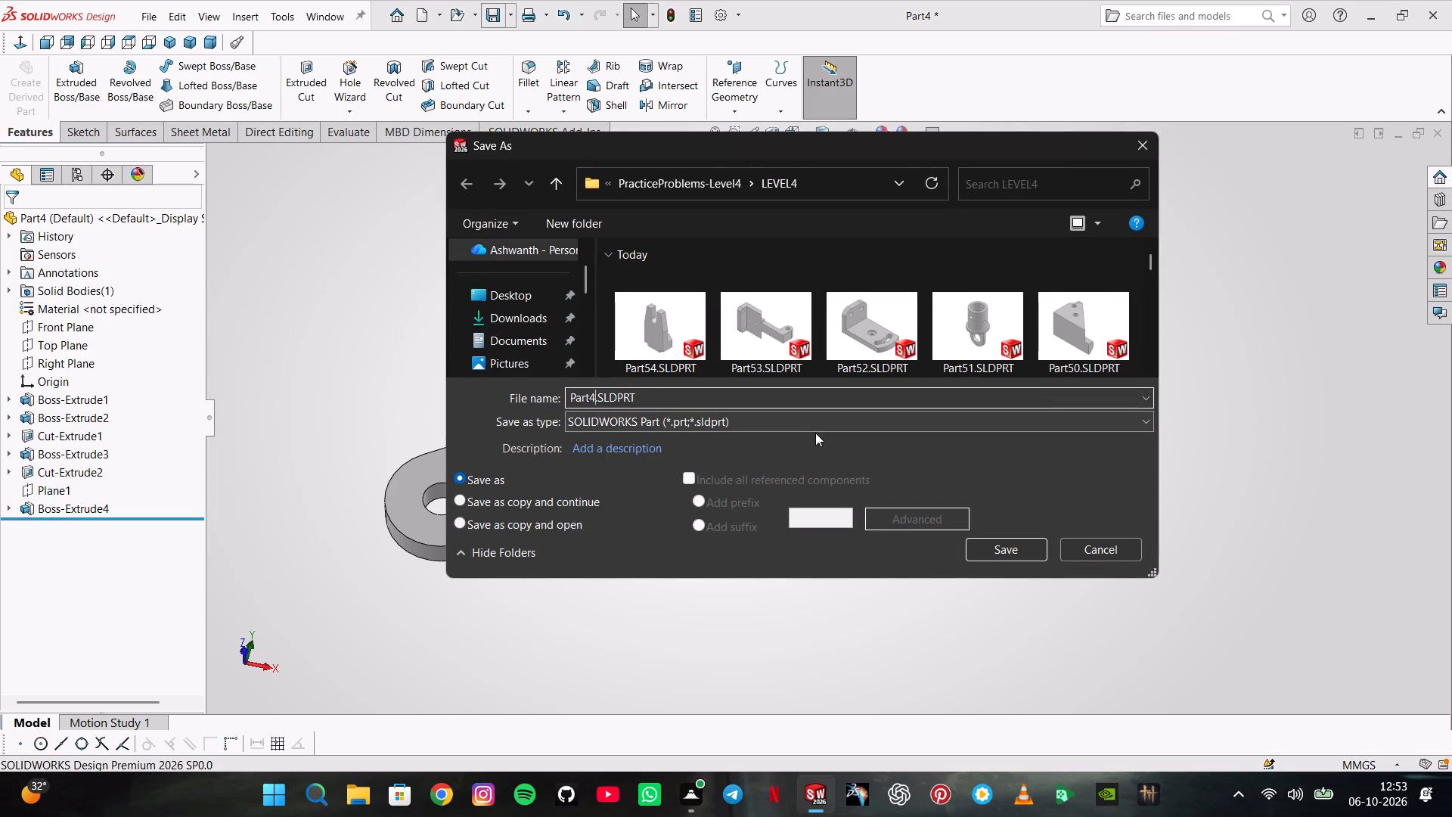
key("BackSpace")
type("55")
key("Return")
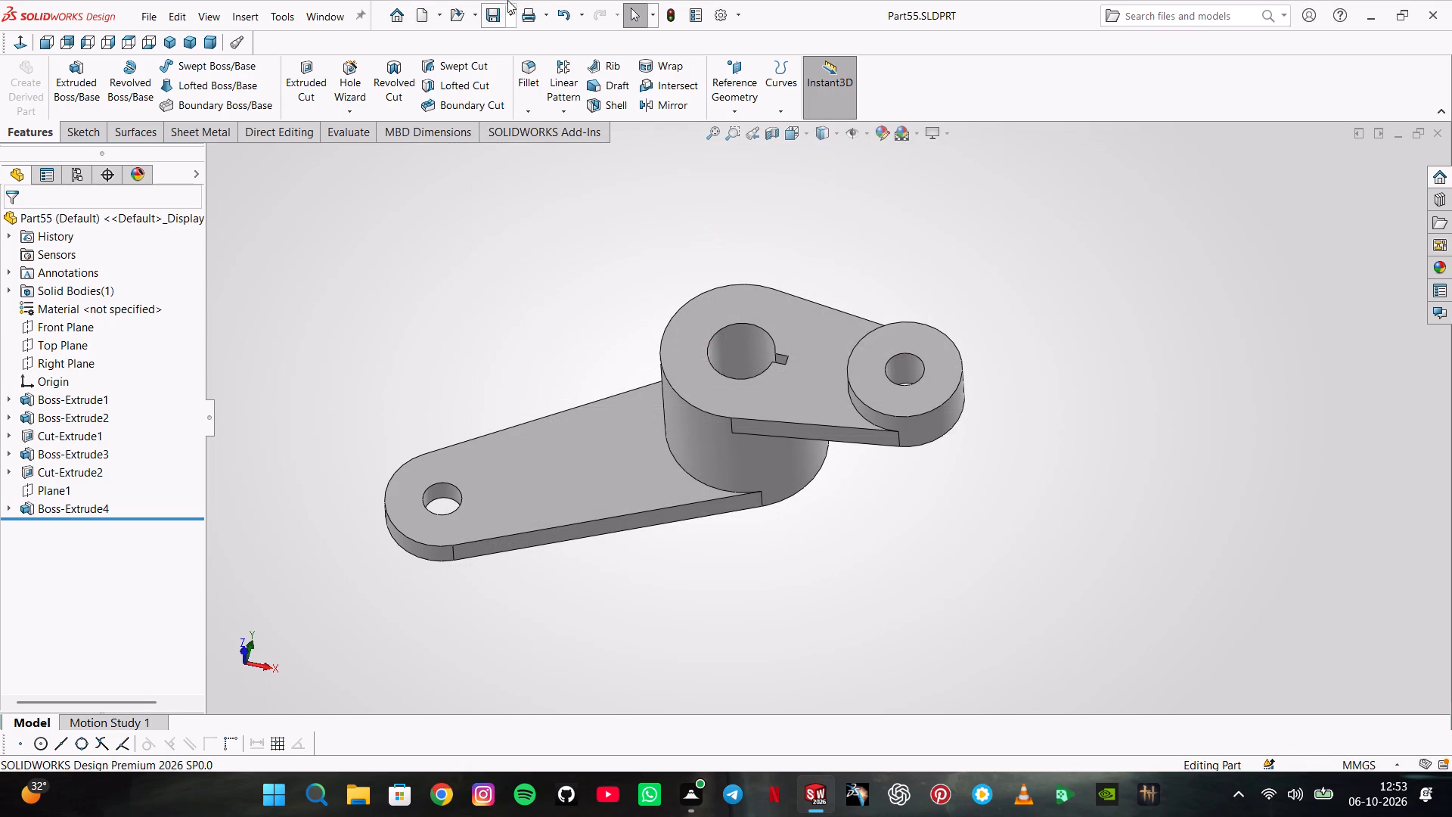
Export the finished part as an Adobe PDF file.
left_click(513, 16)
left_click(529, 58)
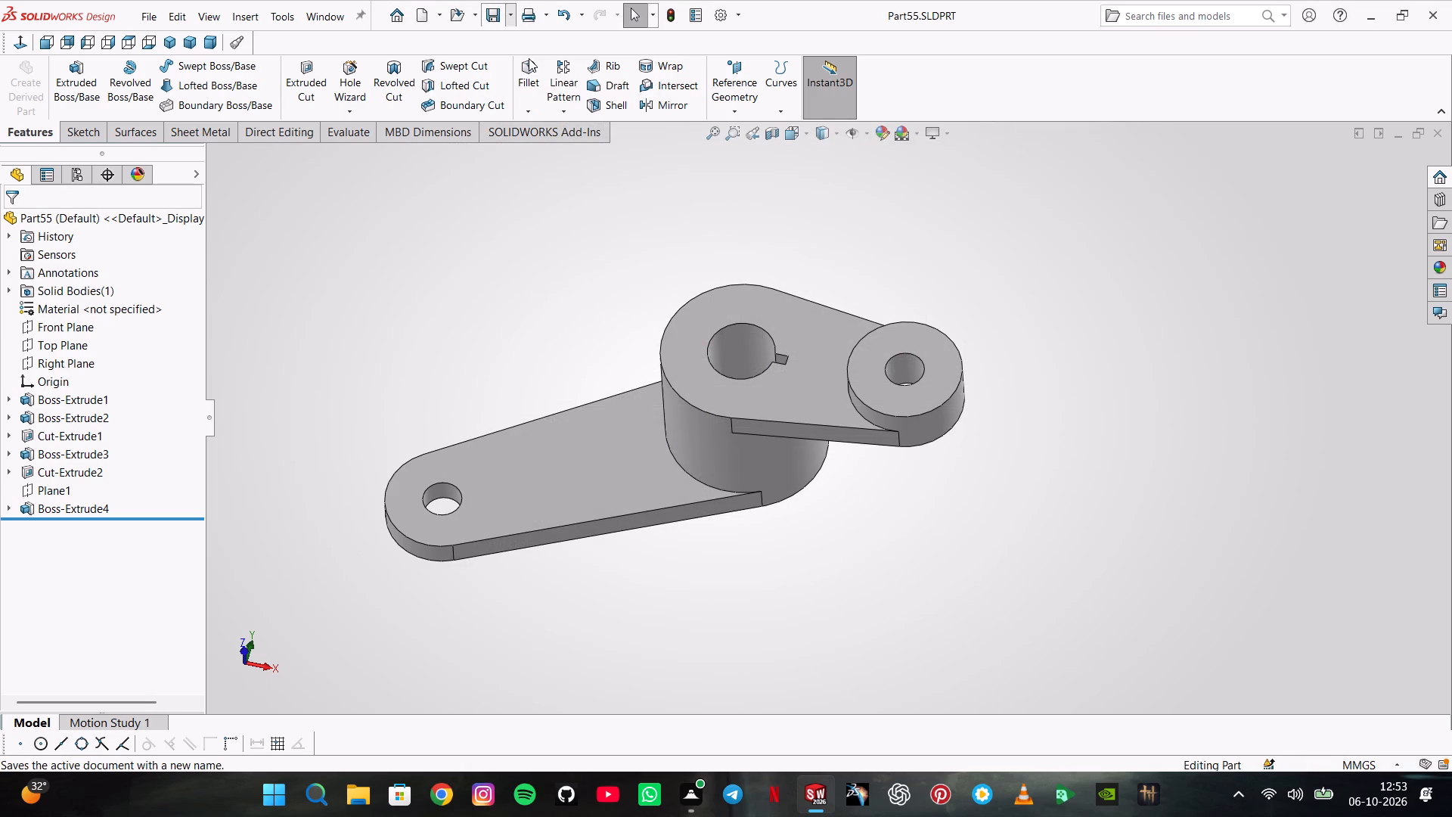
left_click(642, 418)
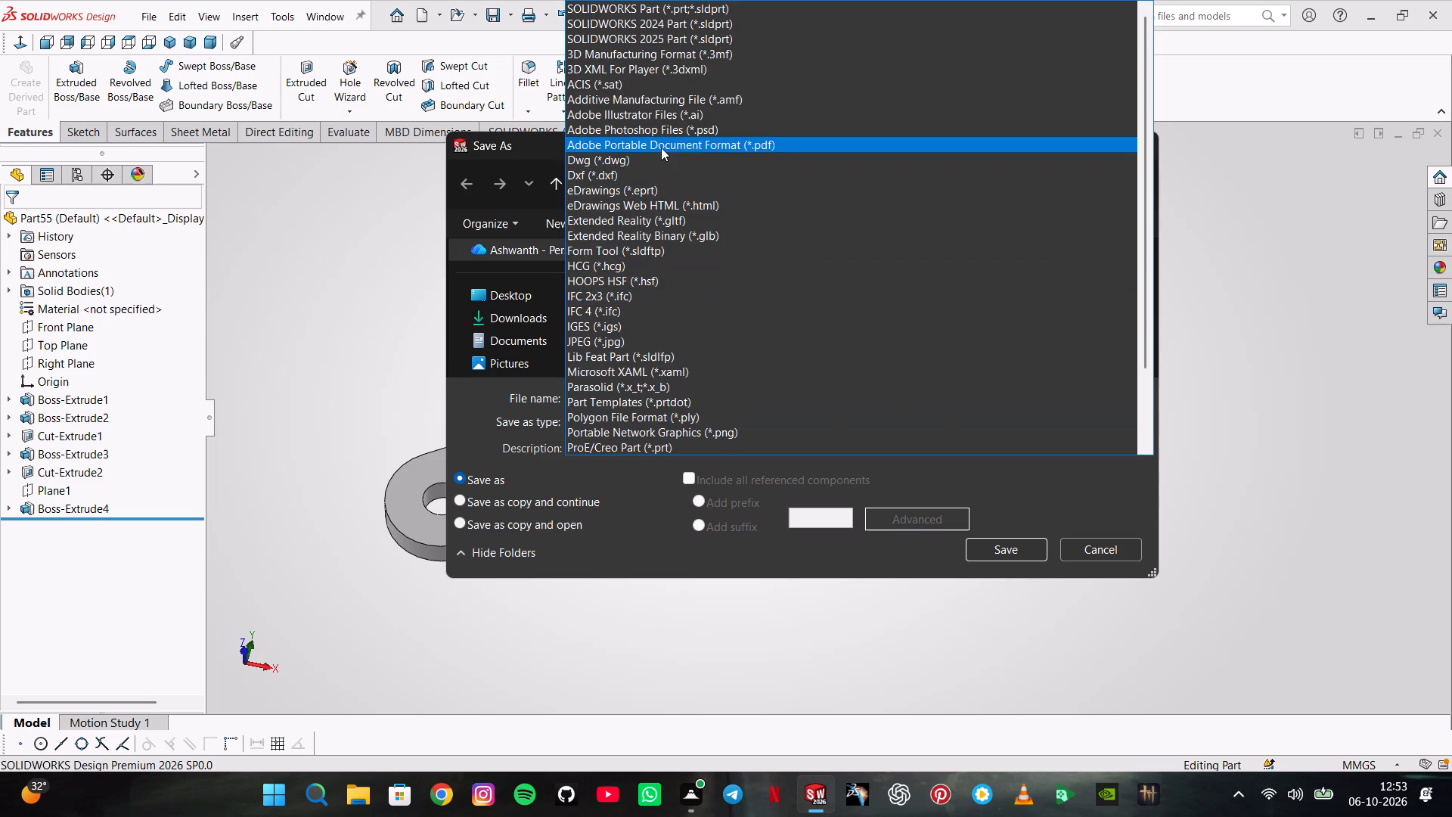
left_click(661, 148)
left_click(989, 578)
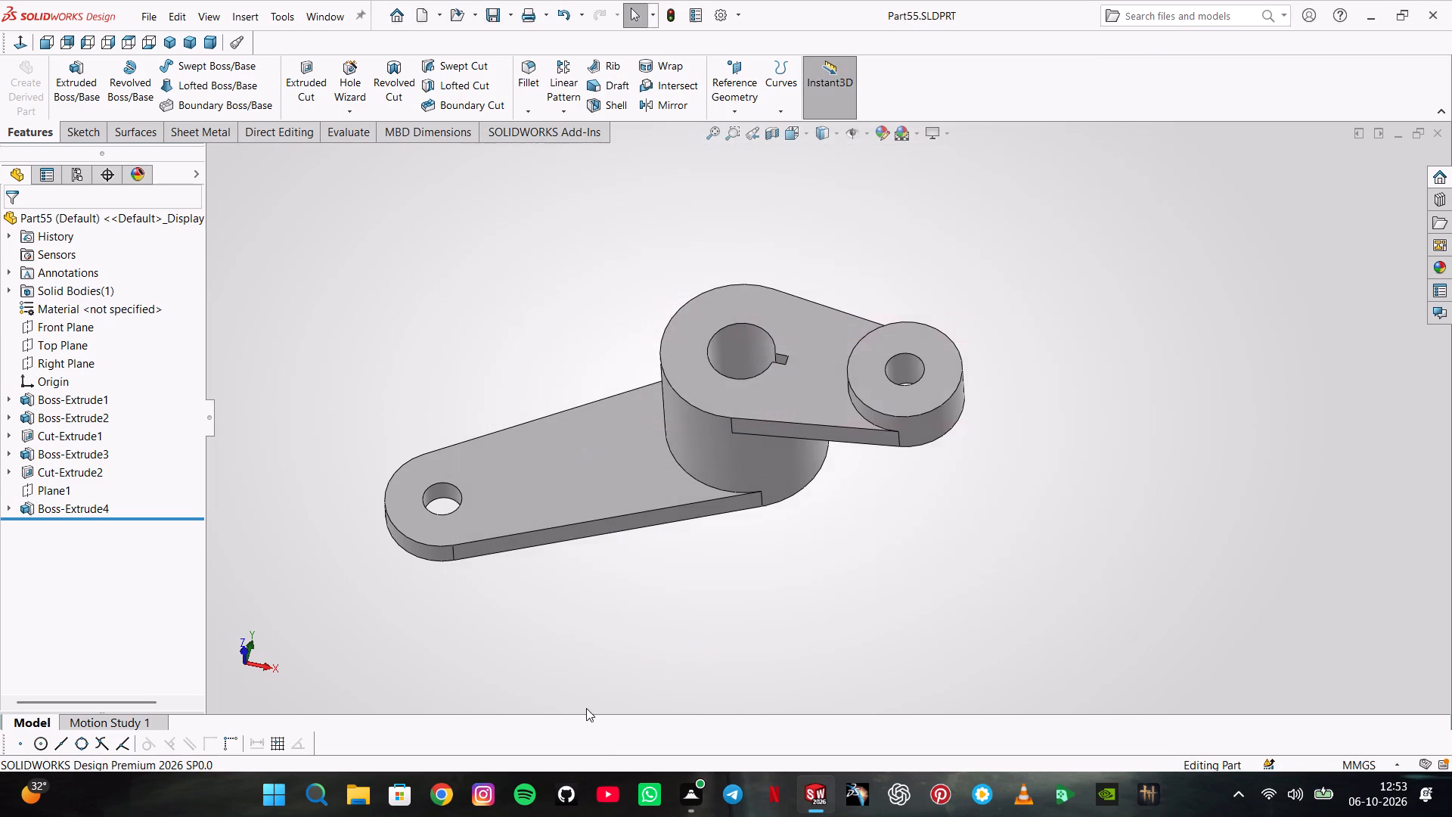